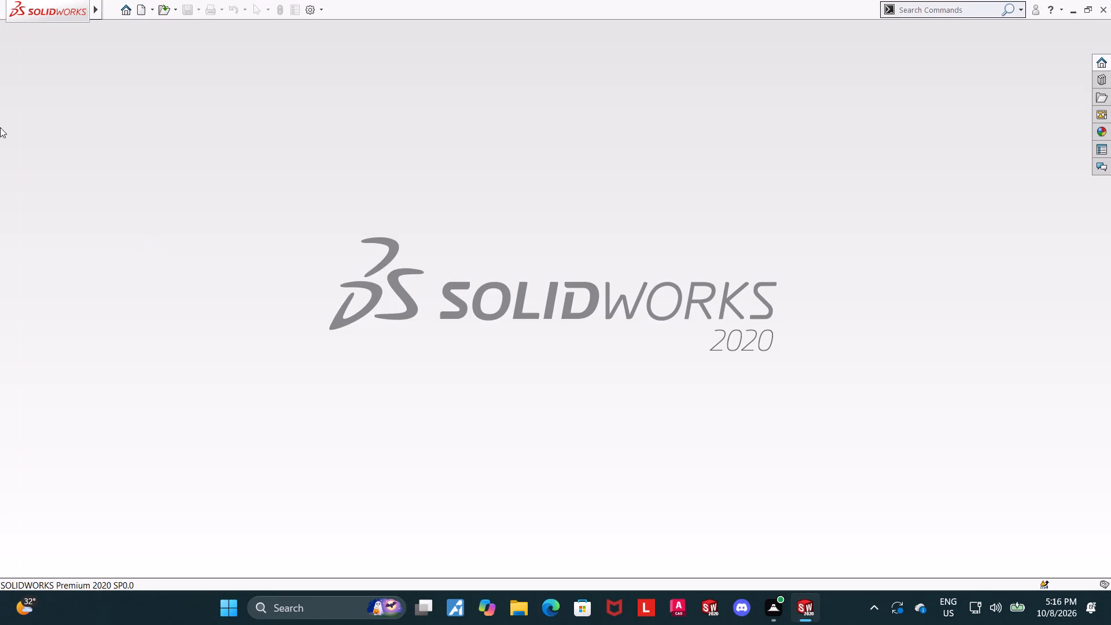
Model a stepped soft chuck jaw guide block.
Create a new part document.
click(199, 172)
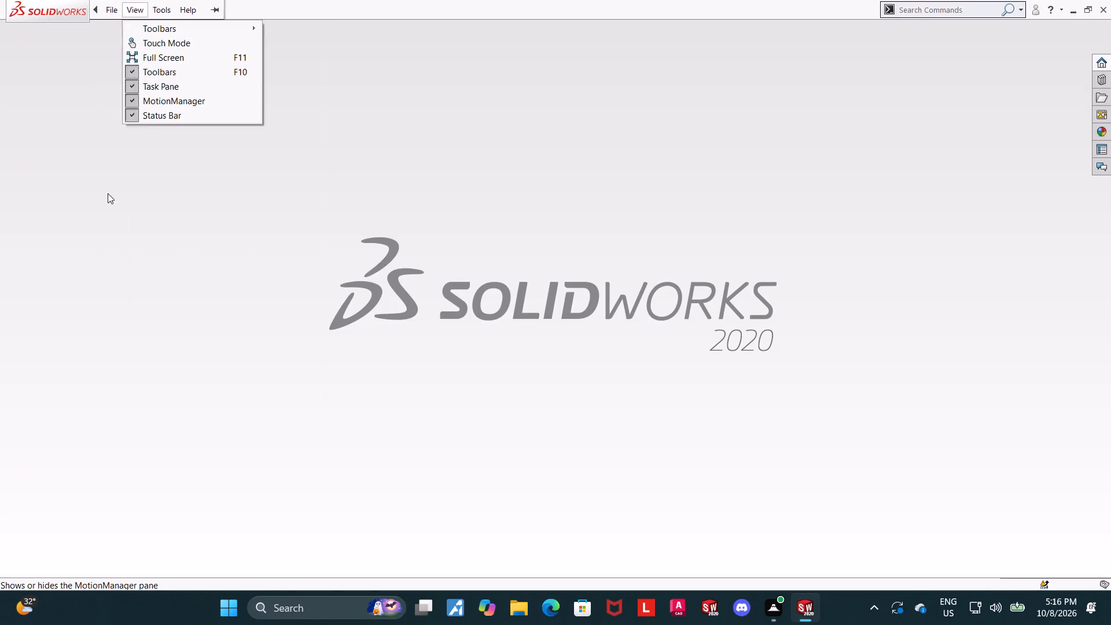
click(108, 193)
click(146, 9)
triple_click(267, 293)
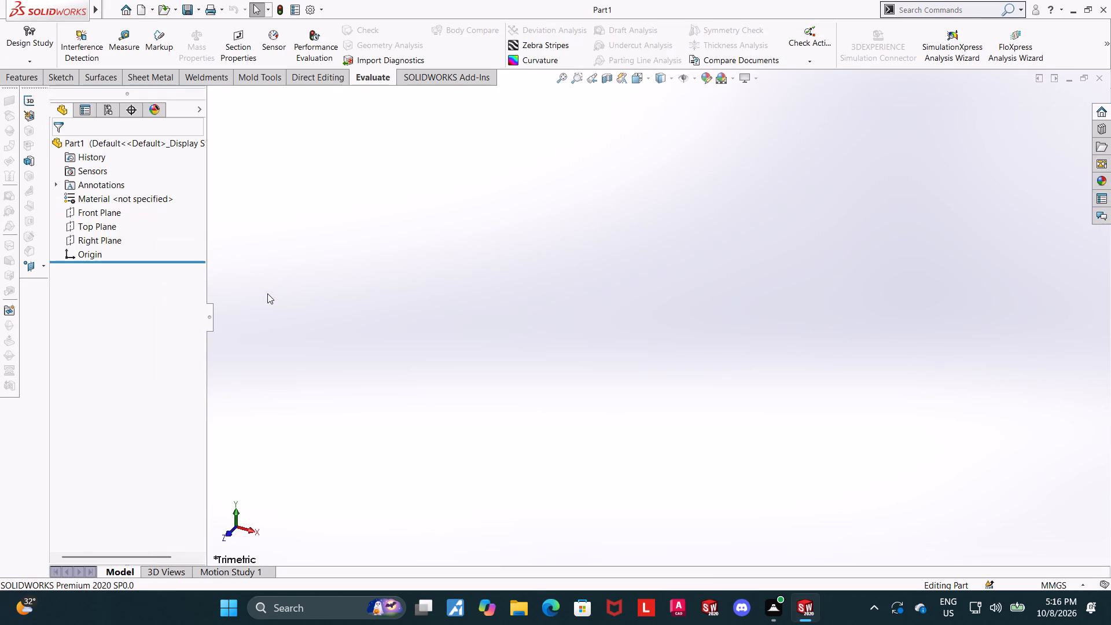
Start a new sketch on the Front Plane.
click(95, 215)
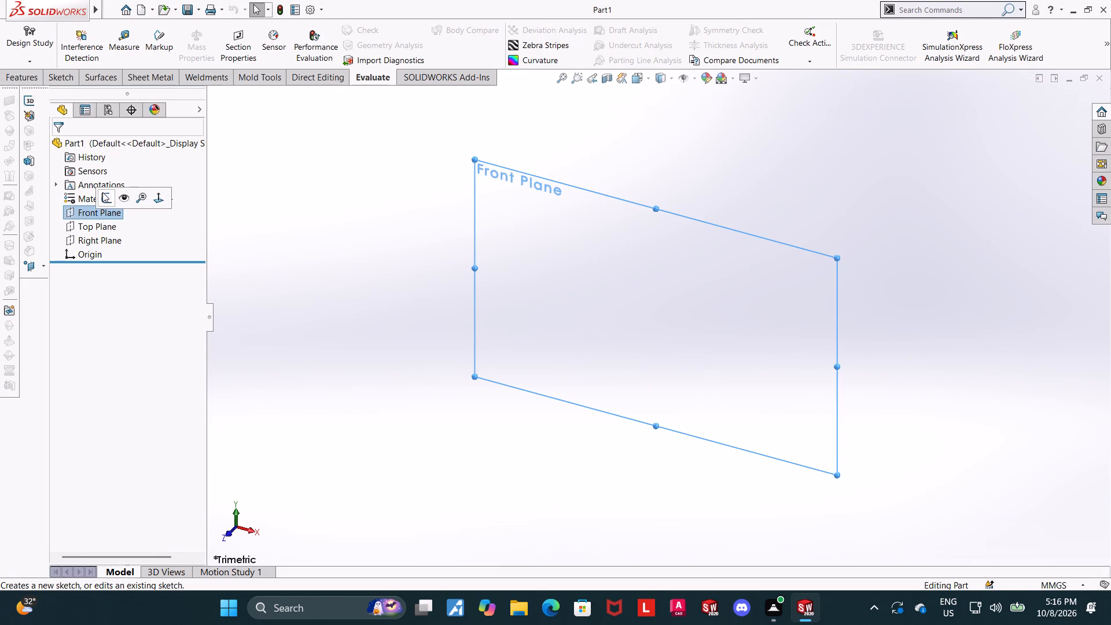
click(102, 192)
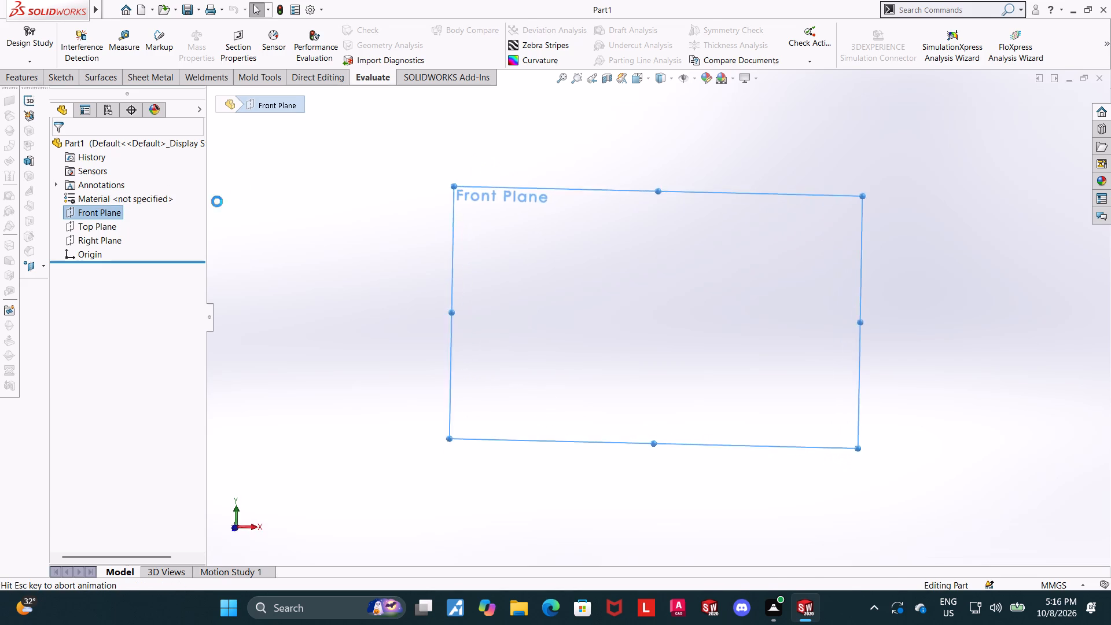
Sketch a closed line profile from the origin, about 73 mm long and 32 mm high, with a 45° upper-left bevel and two right-hand steps down.
click(106, 33)
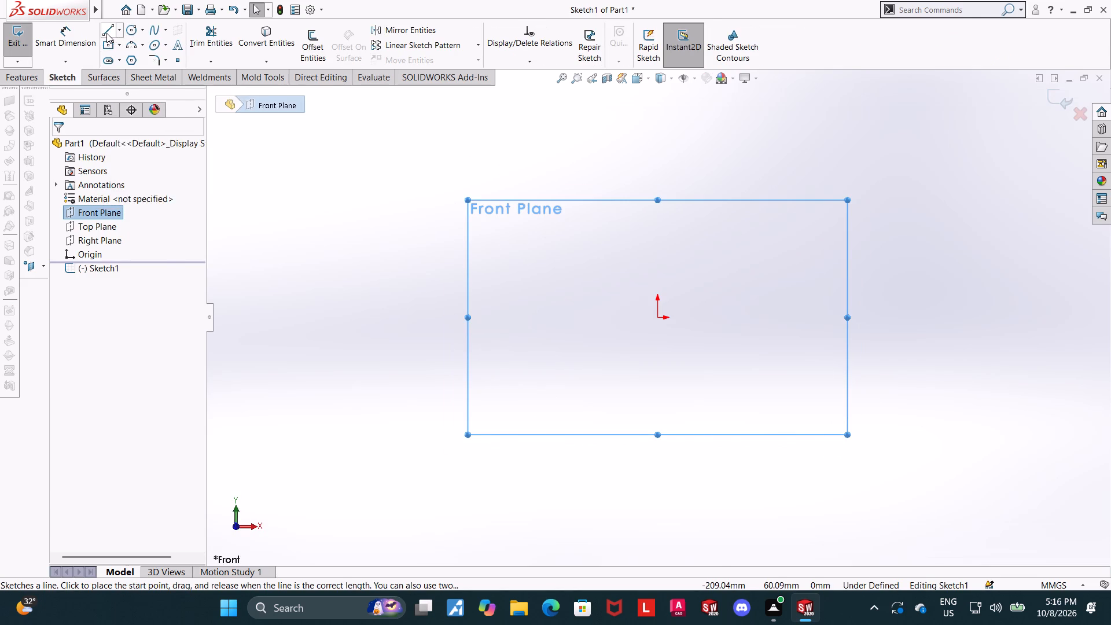
scroll(1007, 287, down, 2)
scroll(999, 278, up, 3)
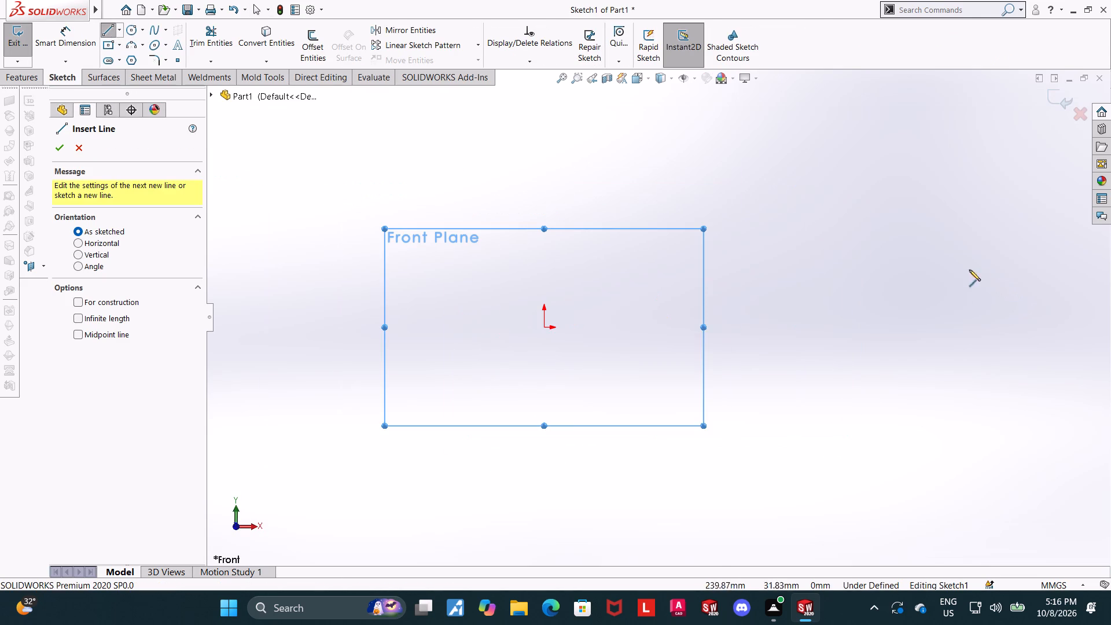
click(546, 328)
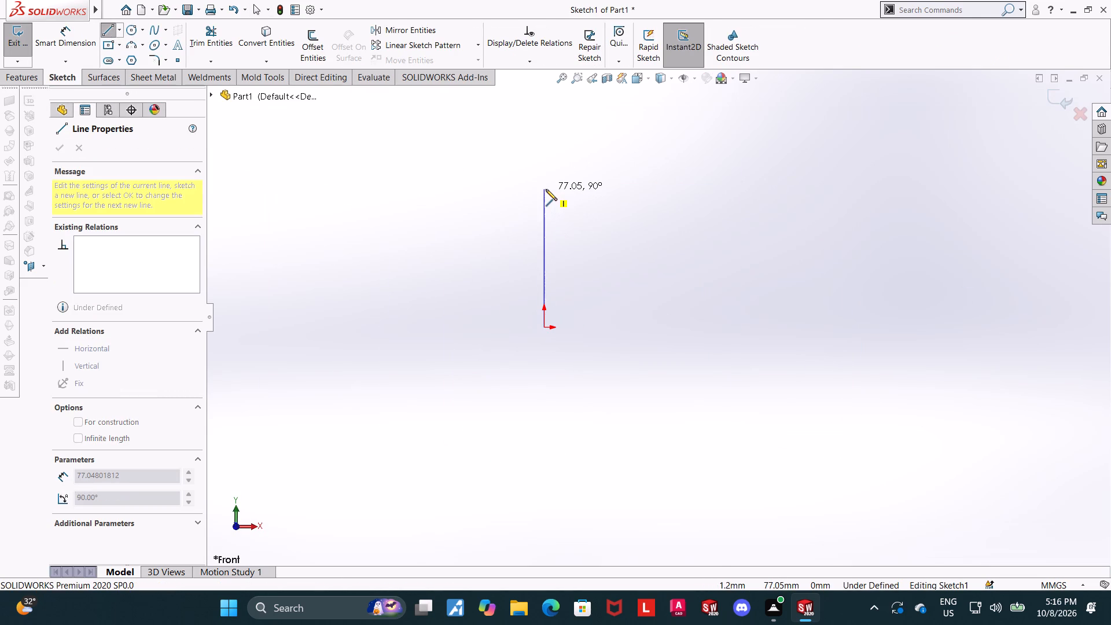
scroll(524, 177, down, 2)
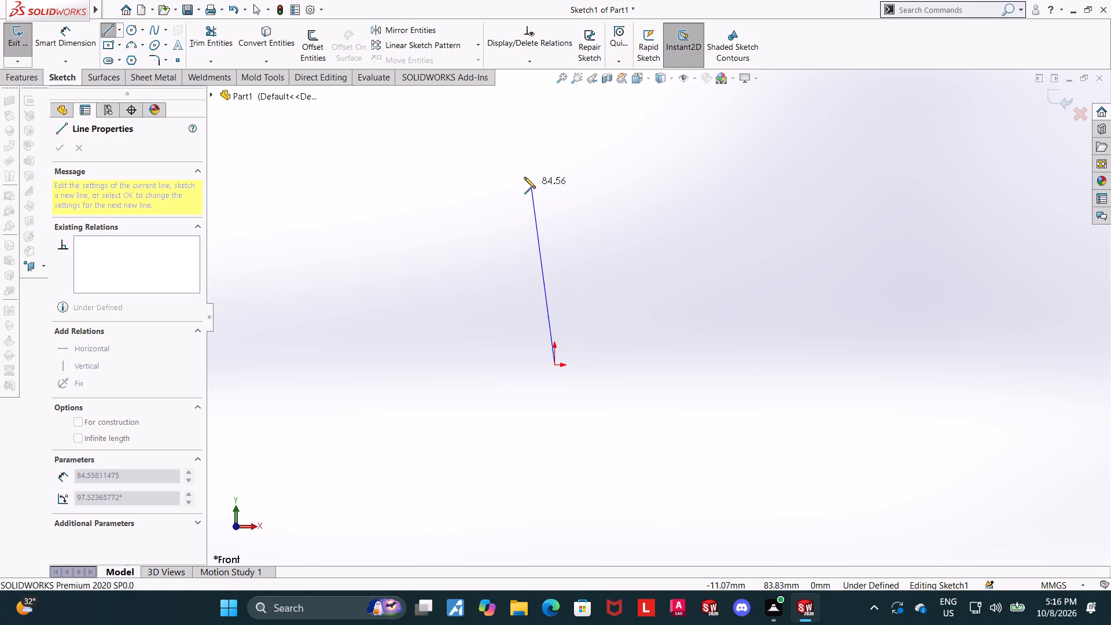
scroll(524, 177, down, 1)
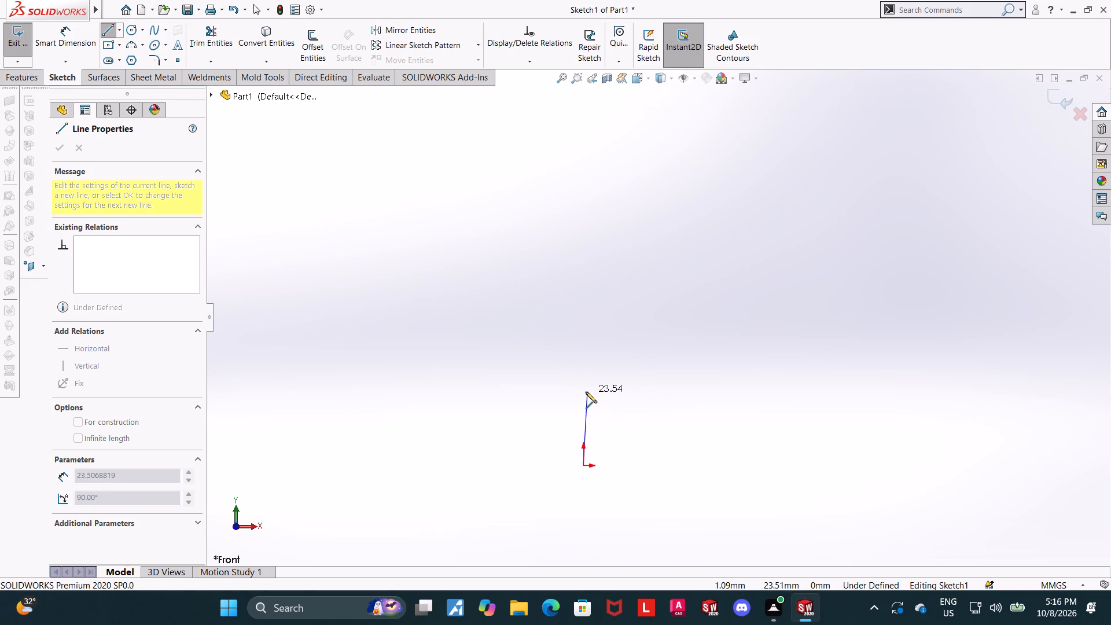
click(586, 392)
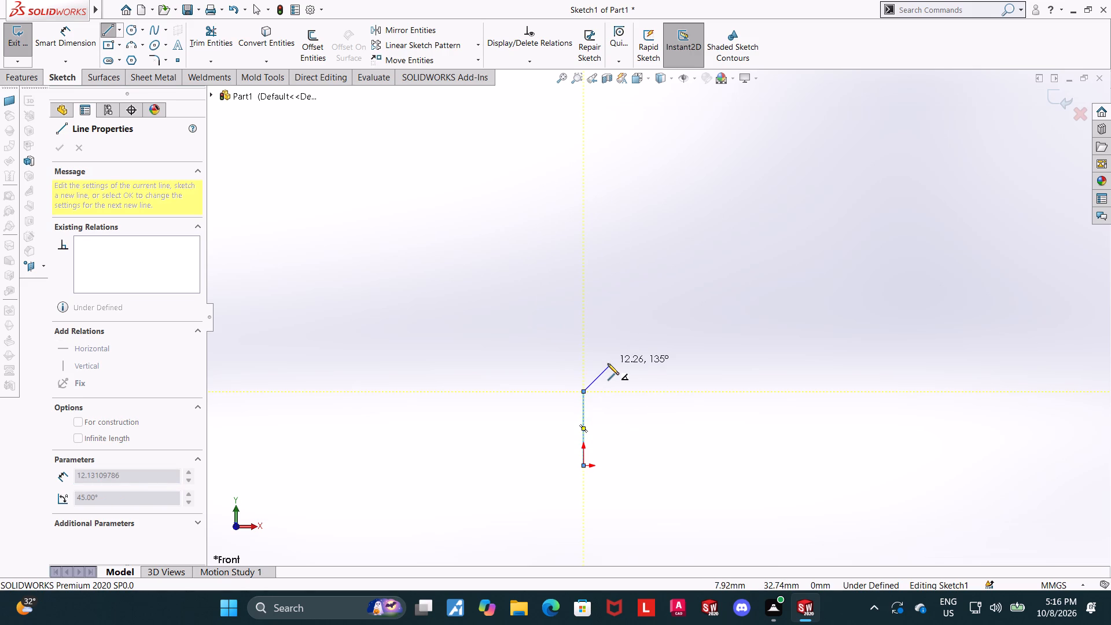
click(608, 363)
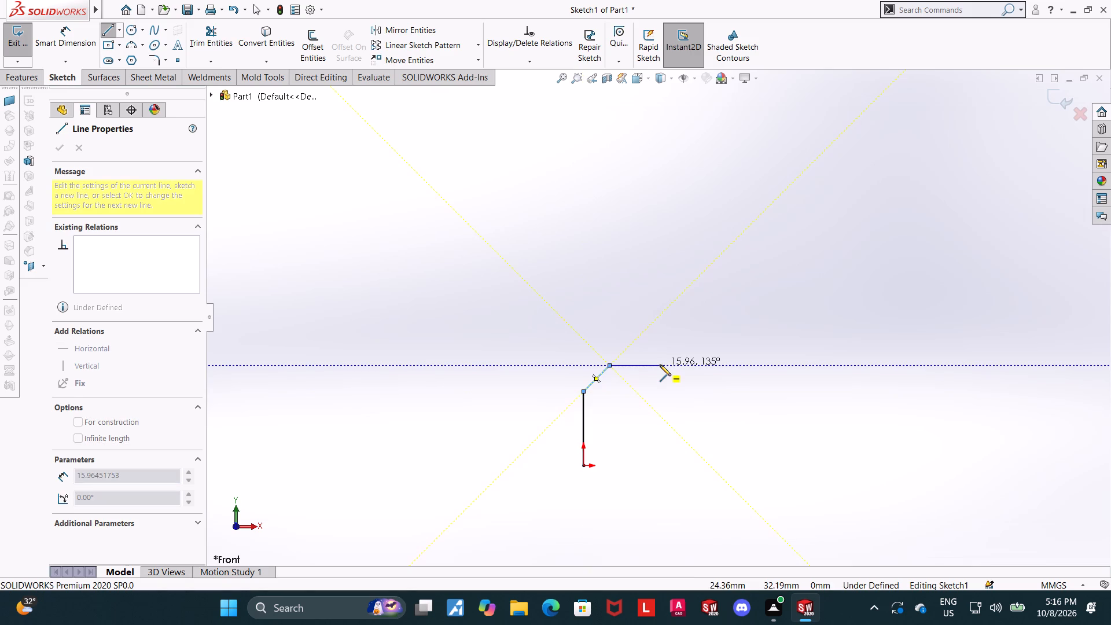
click(675, 365)
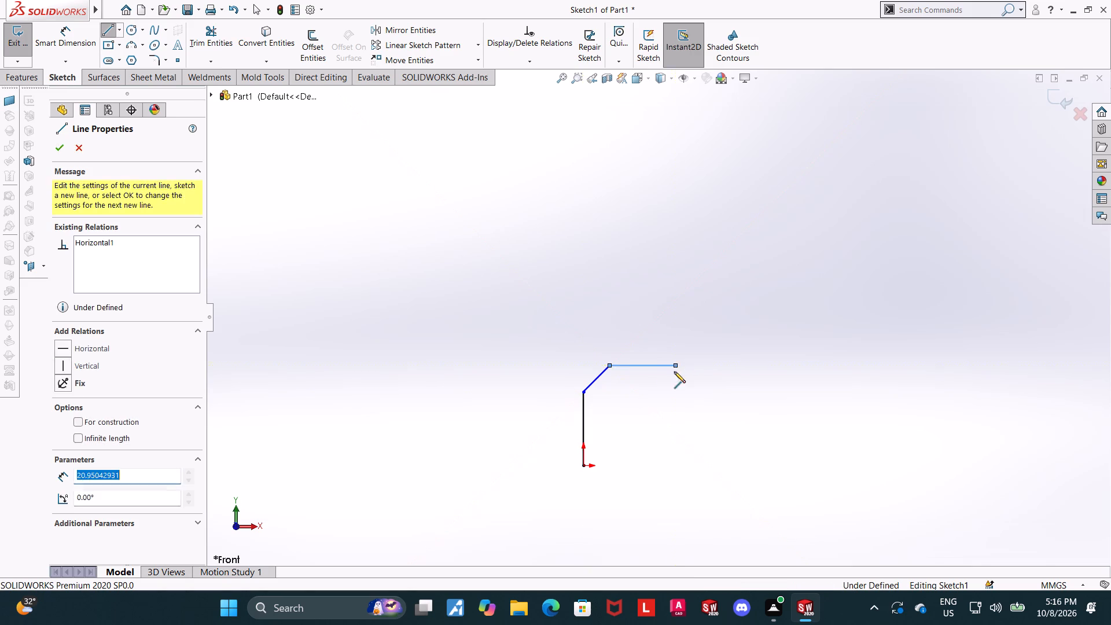
click(675, 411)
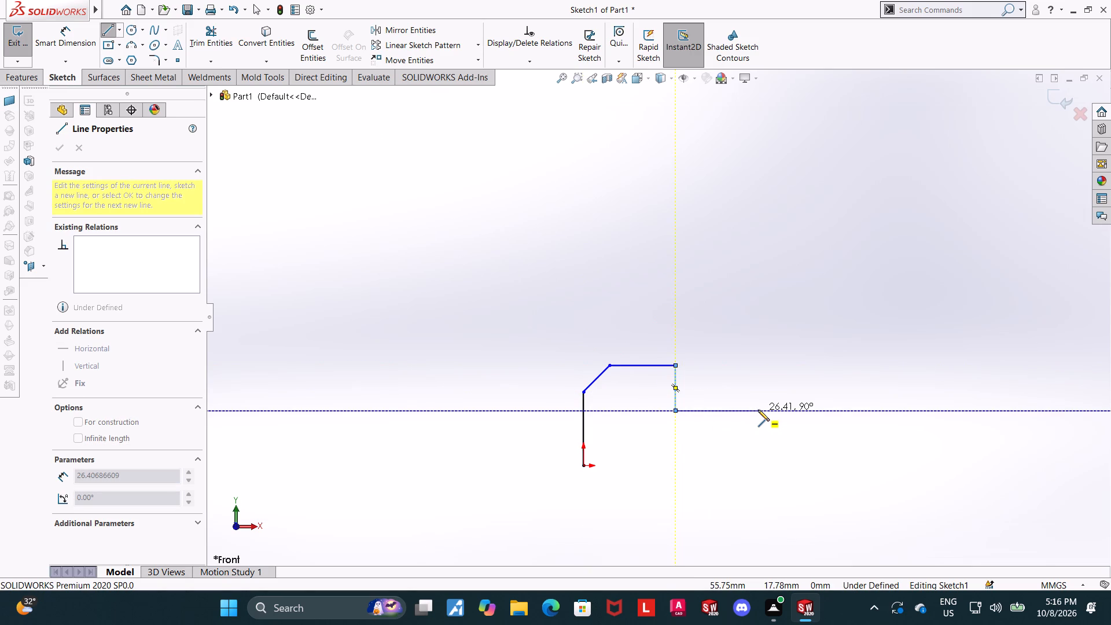
click(758, 410)
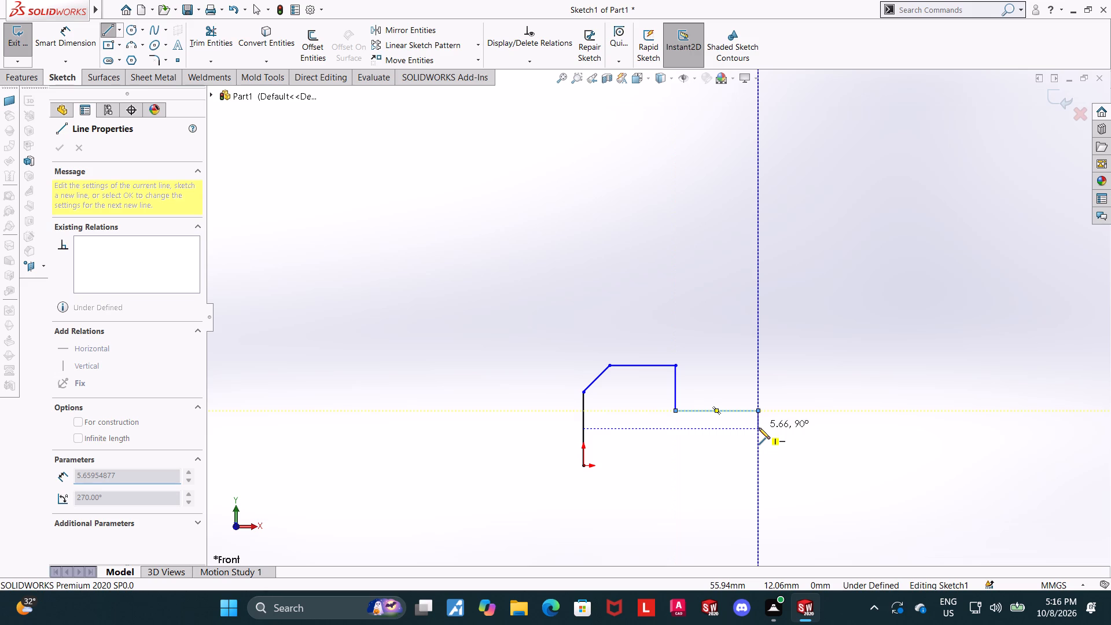
click(759, 428)
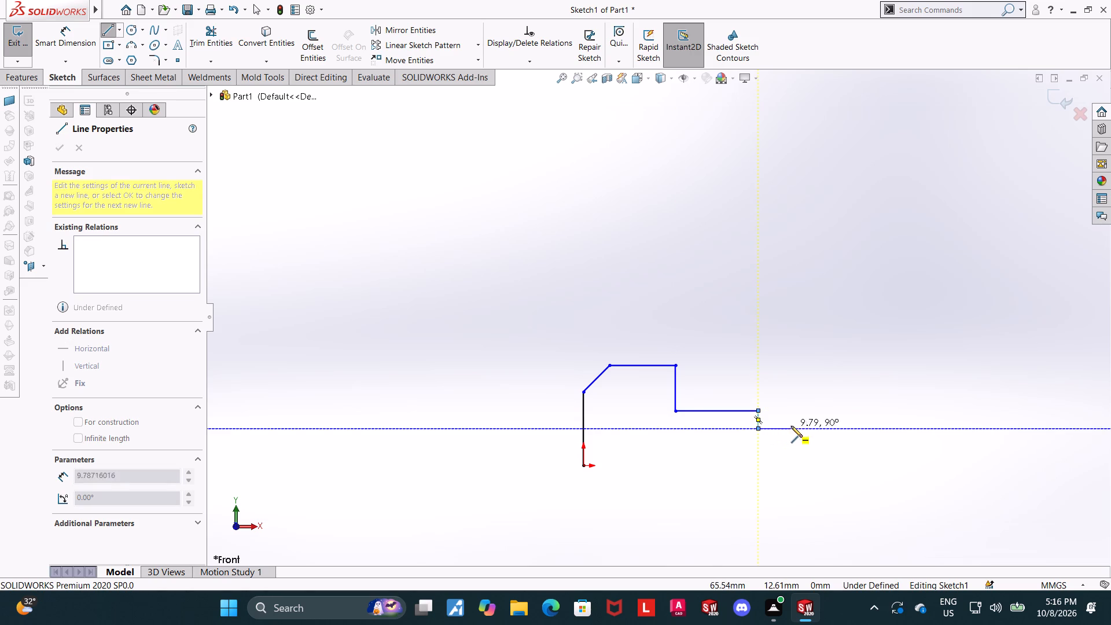
click(811, 428)
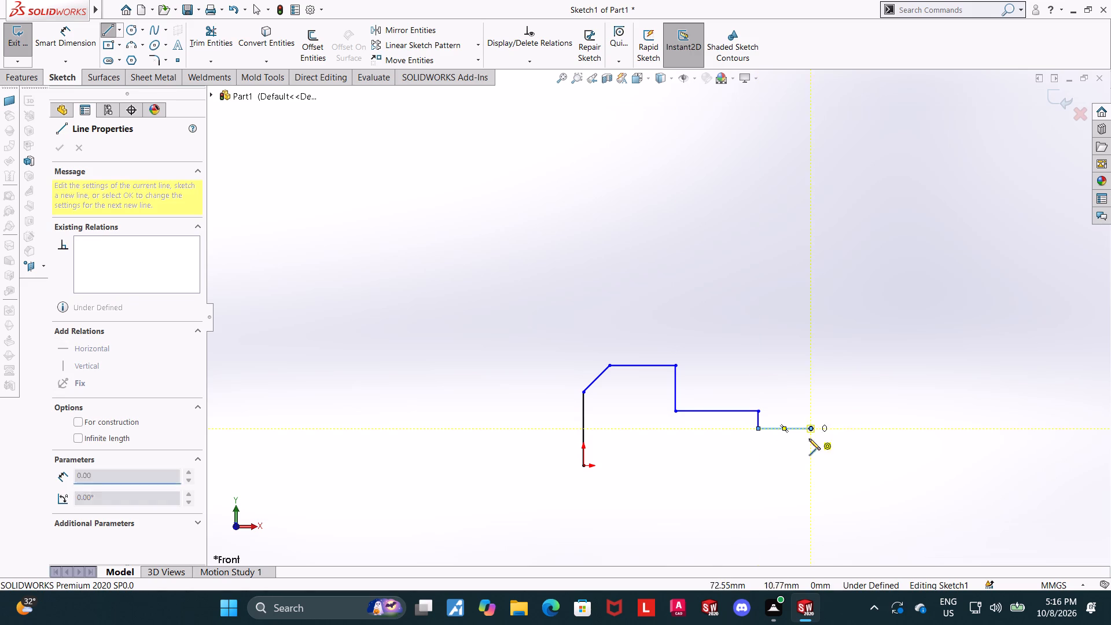
click(808, 469)
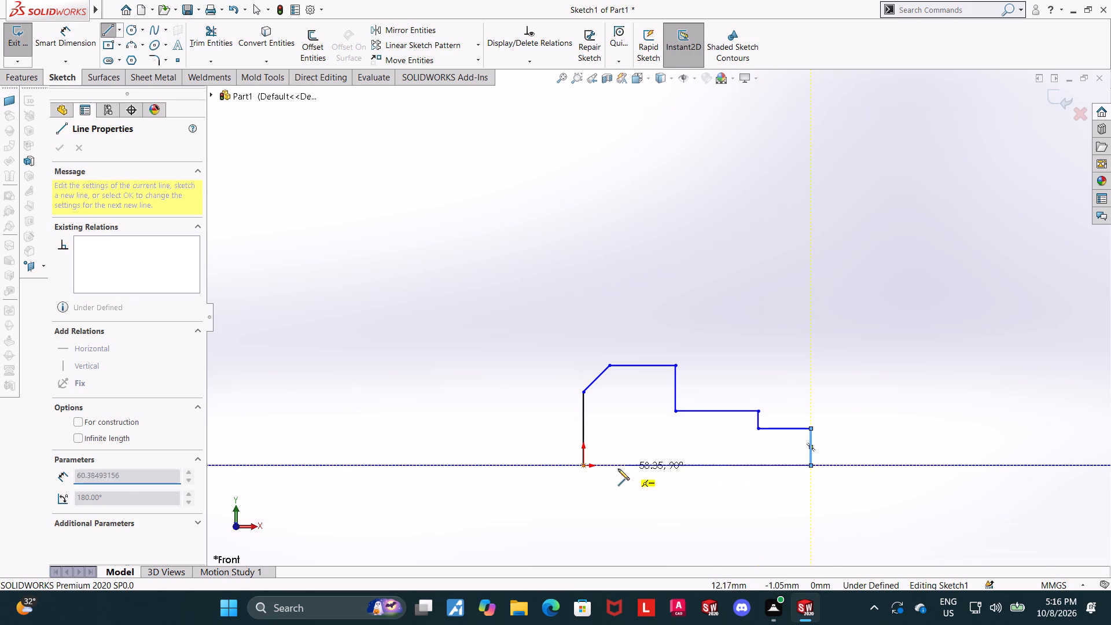
click(584, 465)
key(Escape)
key(Escape)
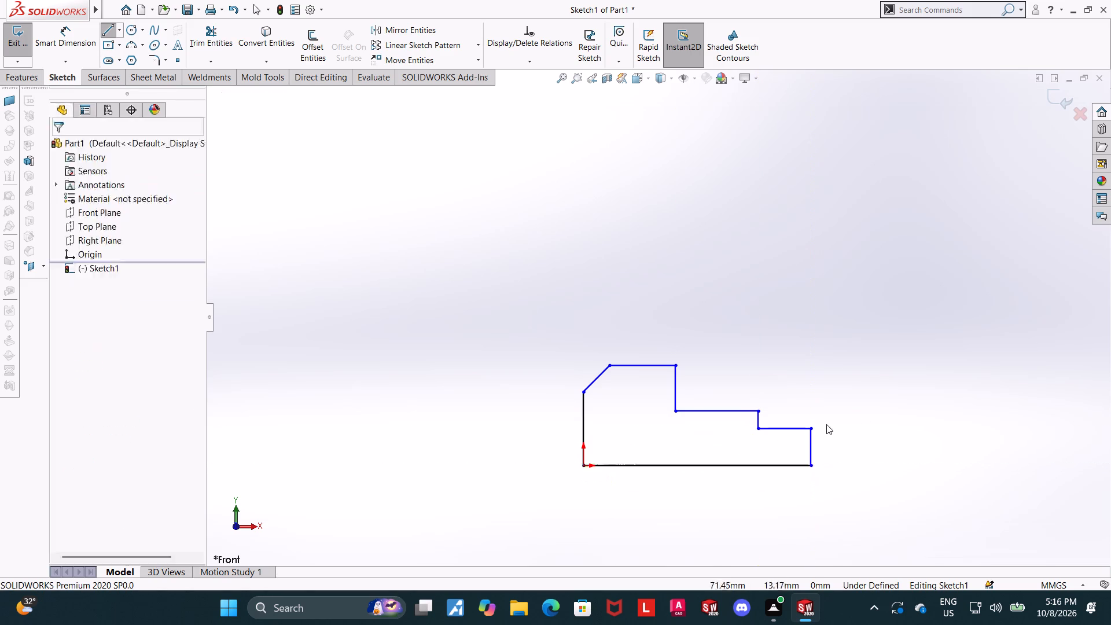
Dimension the profile's overall height between its top and bottom horizontal lines as 100 mm.
scroll(827, 424, up, 2)
scroll(786, 443, down, 4)
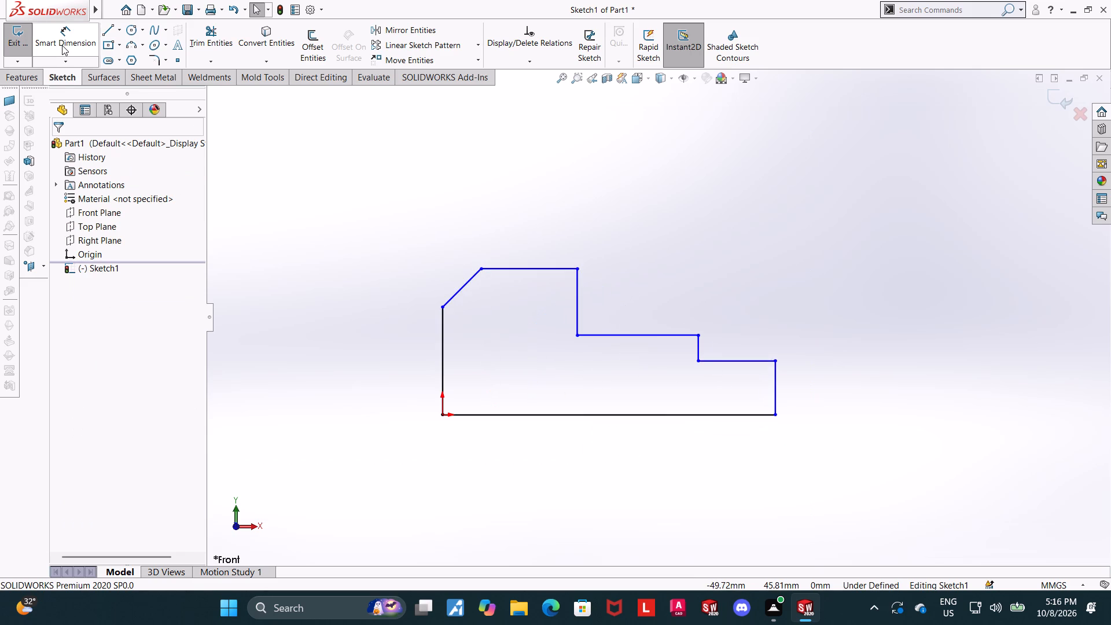
click(62, 45)
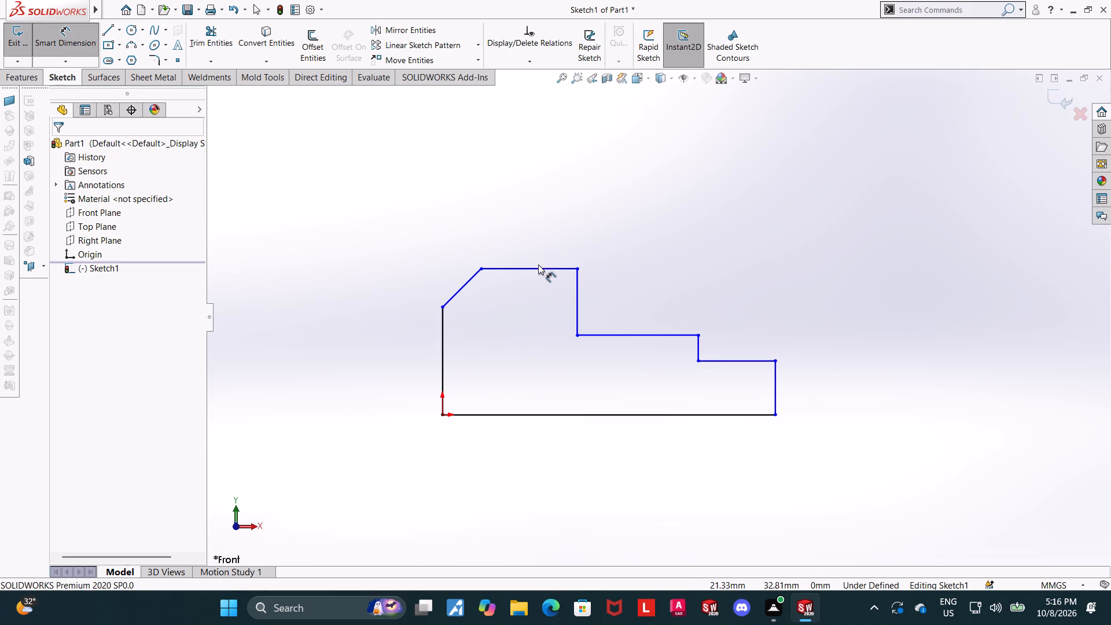
click(538, 264)
click(537, 270)
click(519, 416)
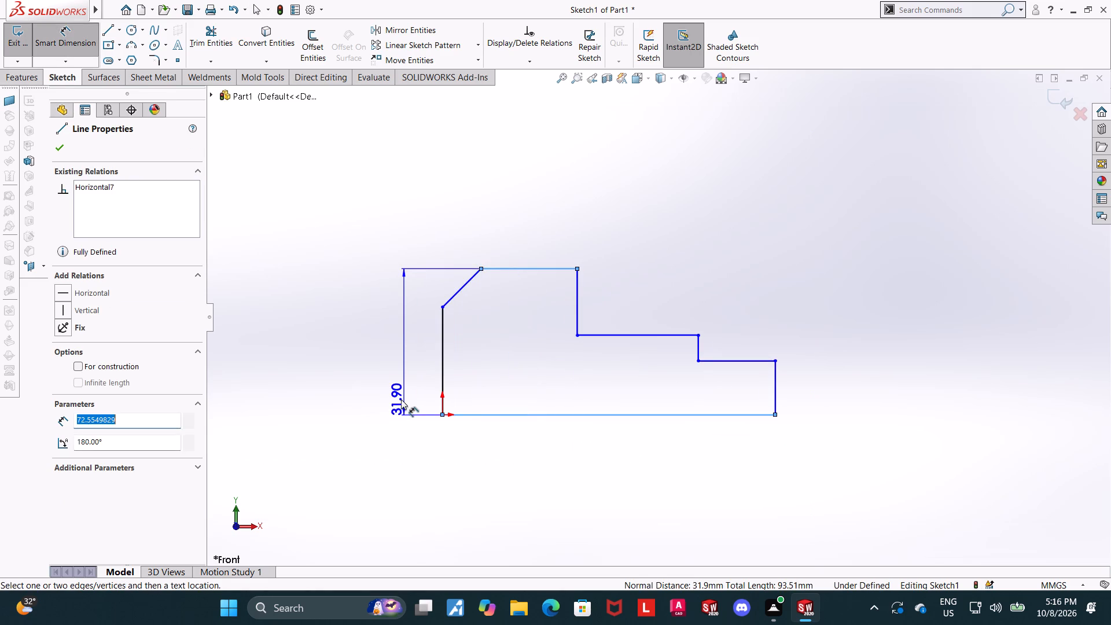
click(401, 399)
text(100)
key(Return)
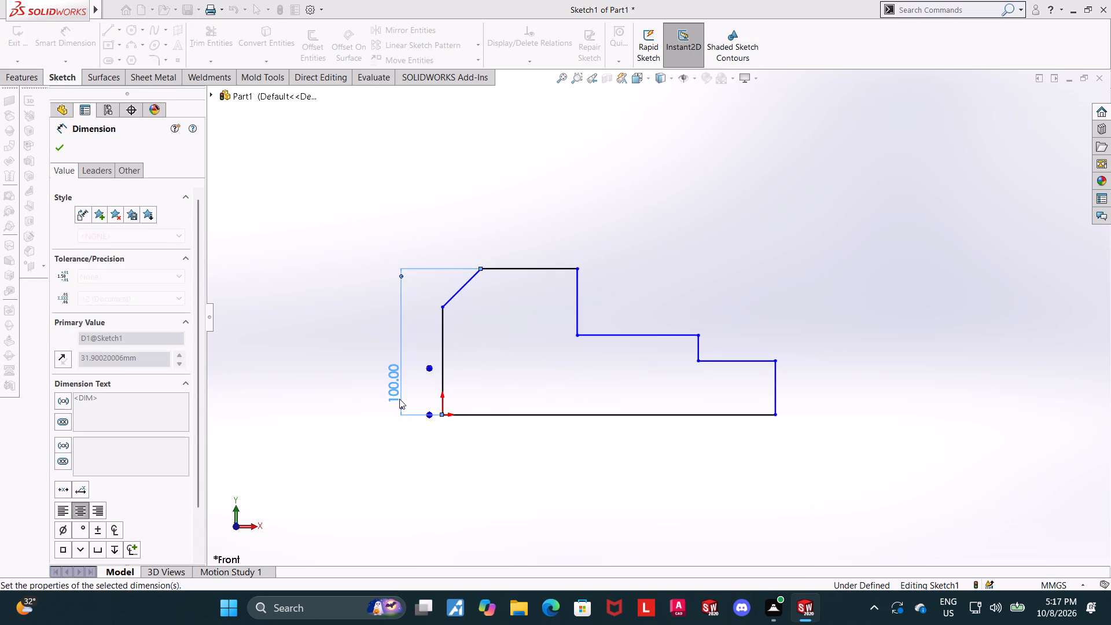
key(Escape)
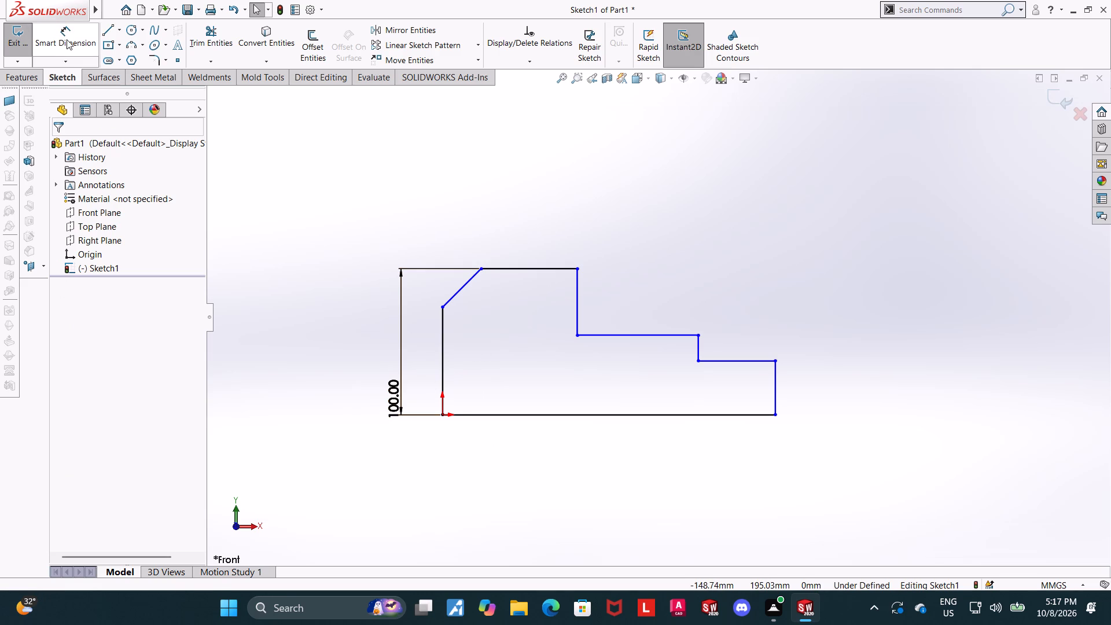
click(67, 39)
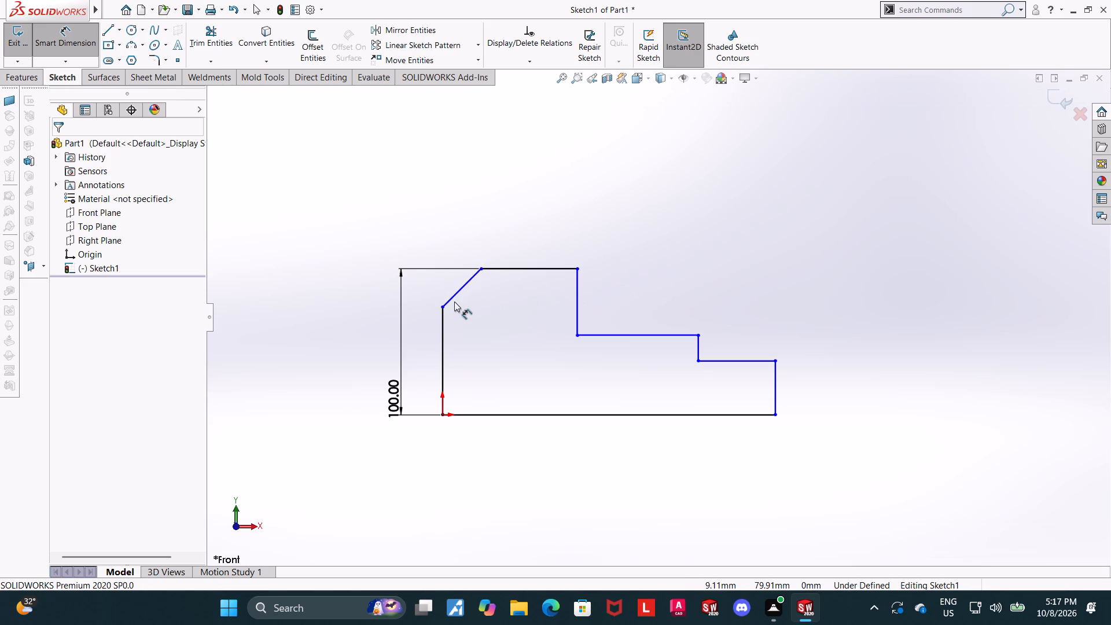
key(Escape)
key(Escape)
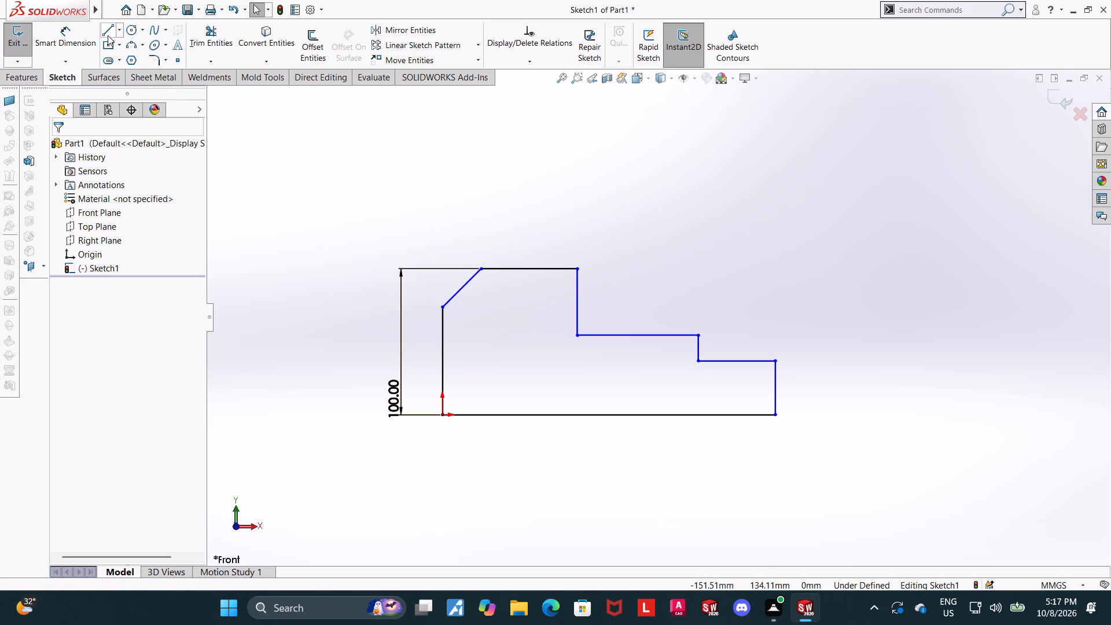
Draw a vertical centerline upward from the lower end of the bevel line, extending above the profile's top edge.
click(120, 31)
click(113, 58)
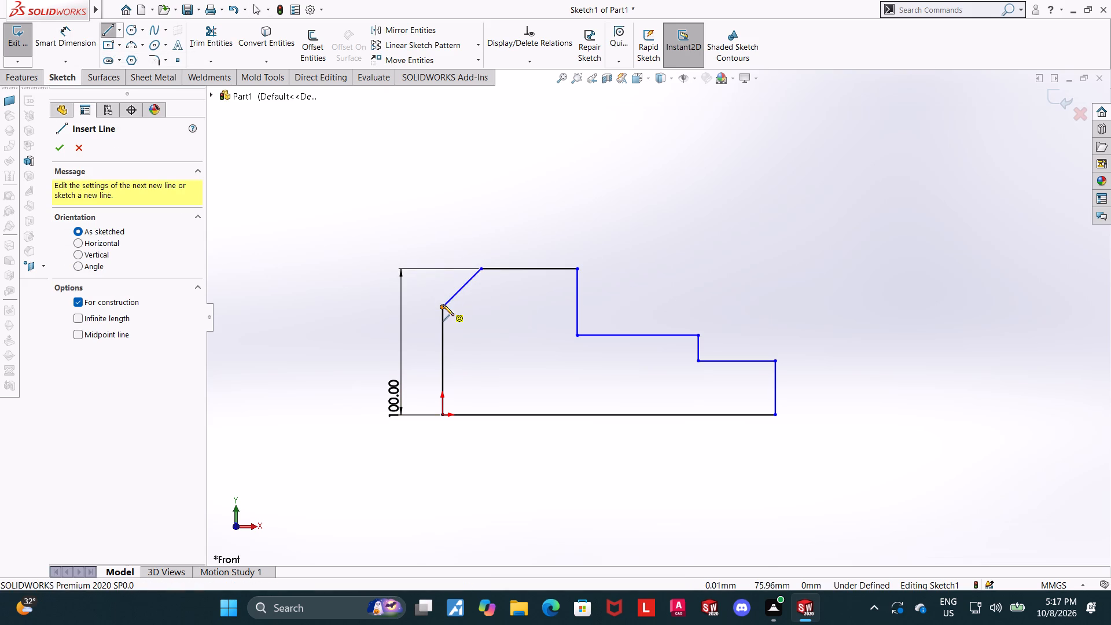
click(443, 307)
click(444, 220)
key(Escape)
key(Escape)
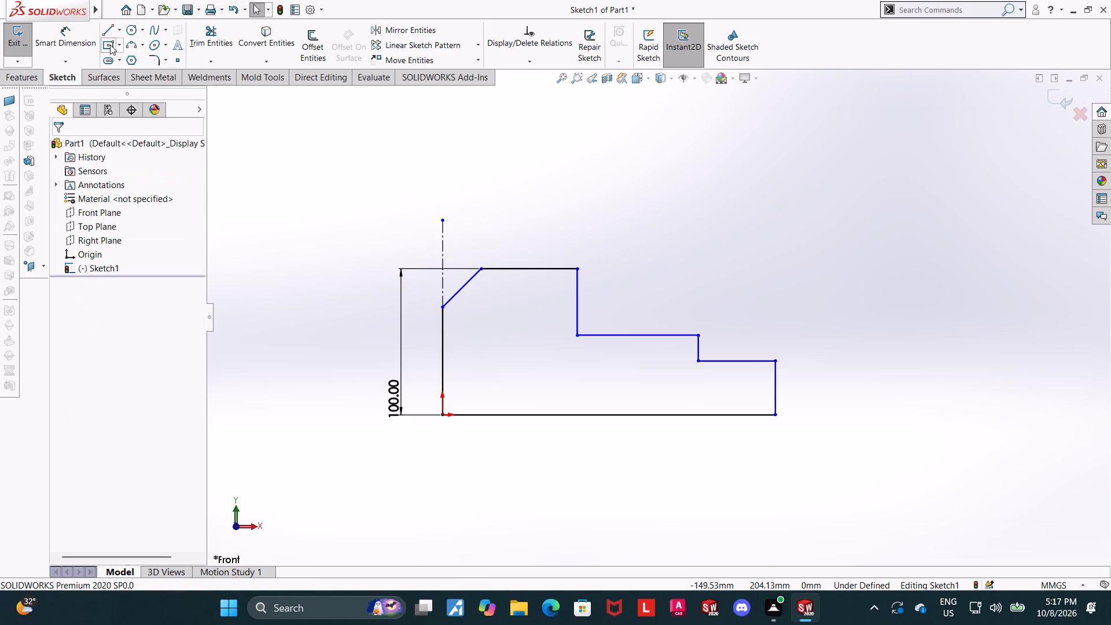
Dimension the angle between the vertical centerline and the bevel line as 30°.
click(61, 41)
scroll(398, 307, up, 2)
click(510, 285)
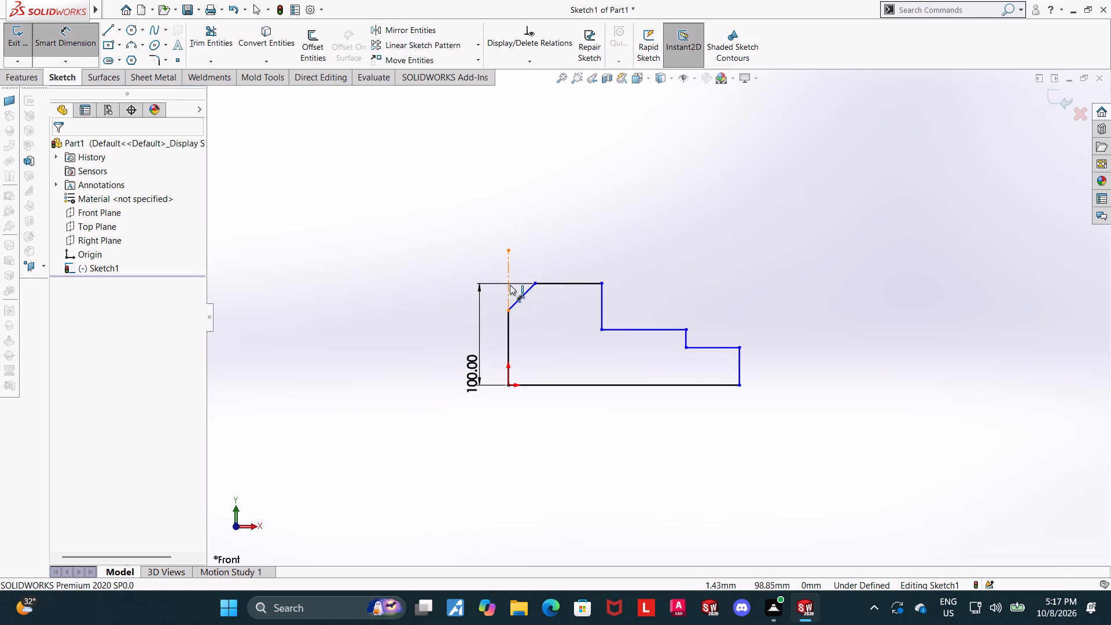
click(524, 296)
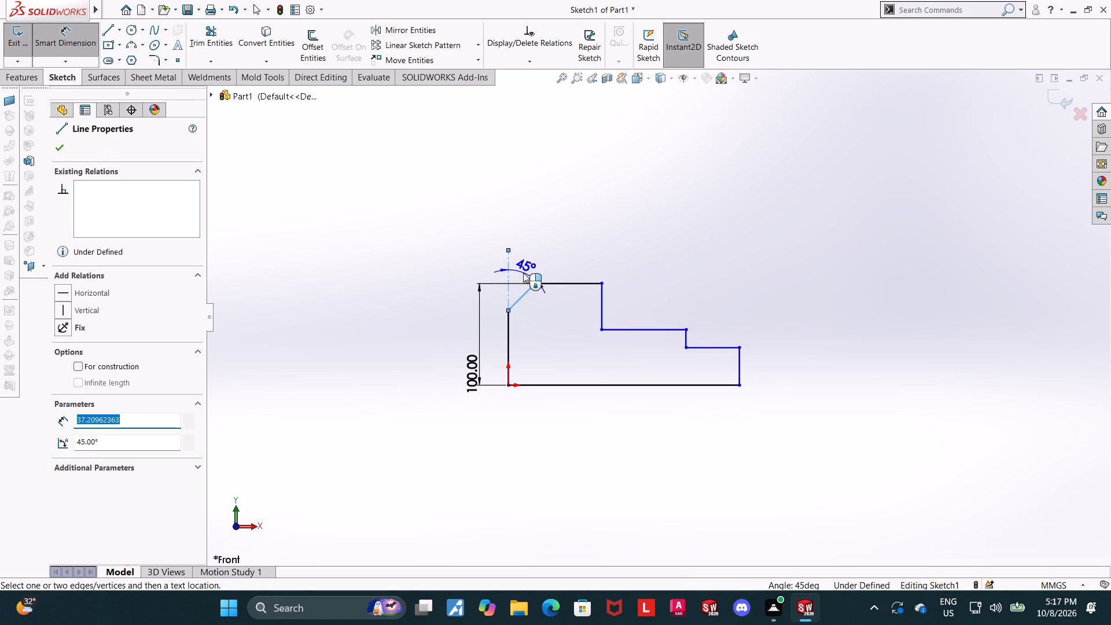
click(523, 273)
text(30)
key(Return)
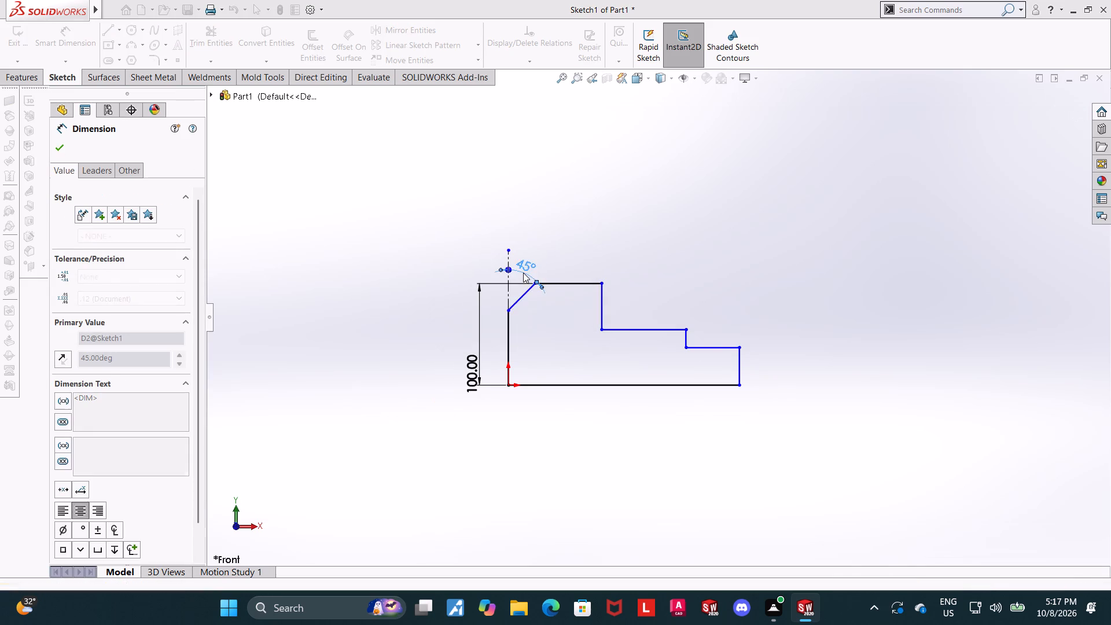
key(Escape)
key(Escape)
Dimension the vertical distance from the top horizontal line to the bevel's lower endpoint as 25 mm.
scroll(538, 270, up, 1)
scroll(531, 318, up, 1)
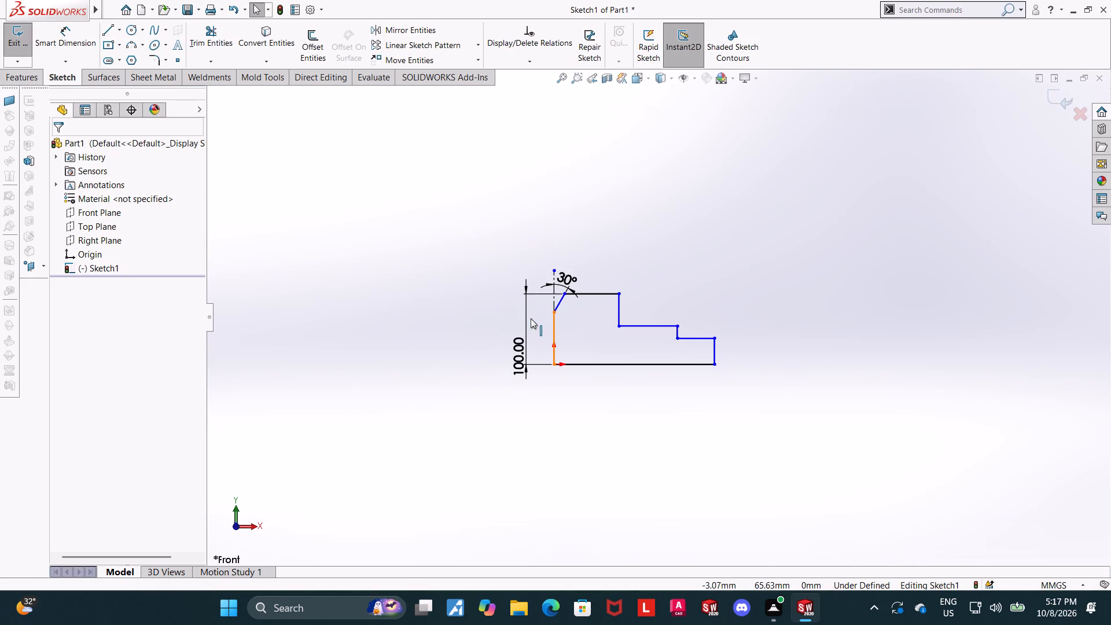
scroll(604, 310, down, 4)
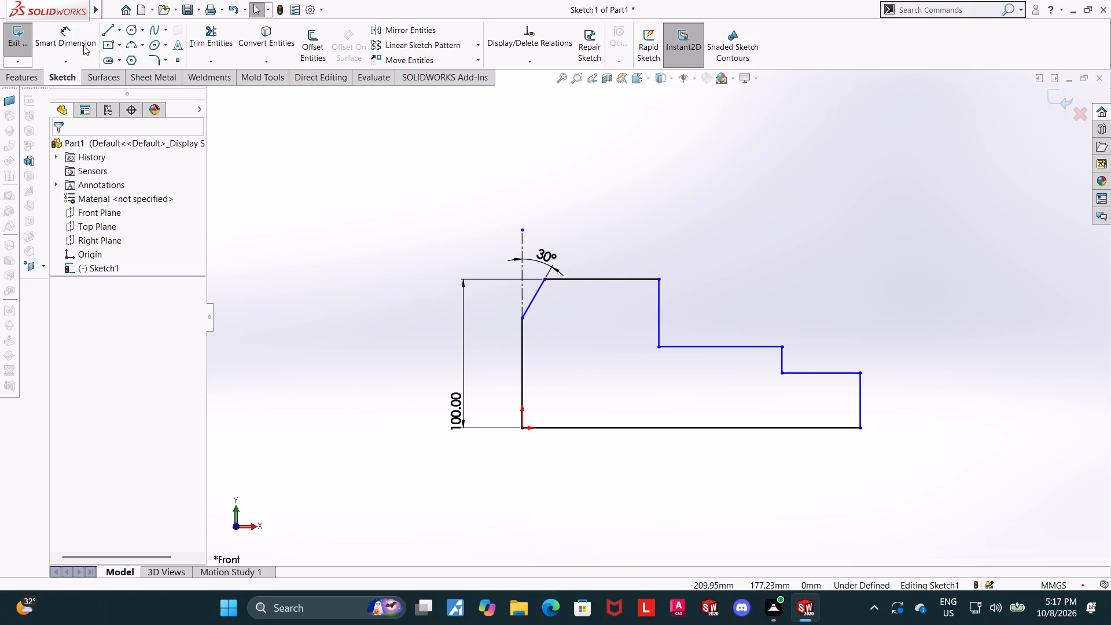
click(78, 34)
scroll(642, 371, down, 2)
click(553, 234)
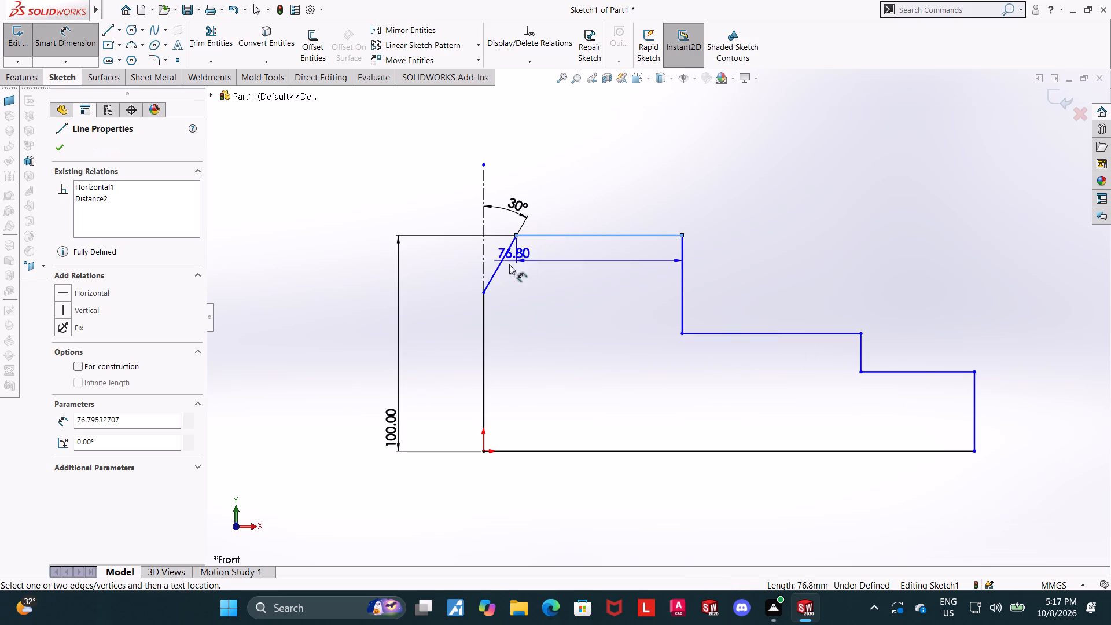
click(483, 292)
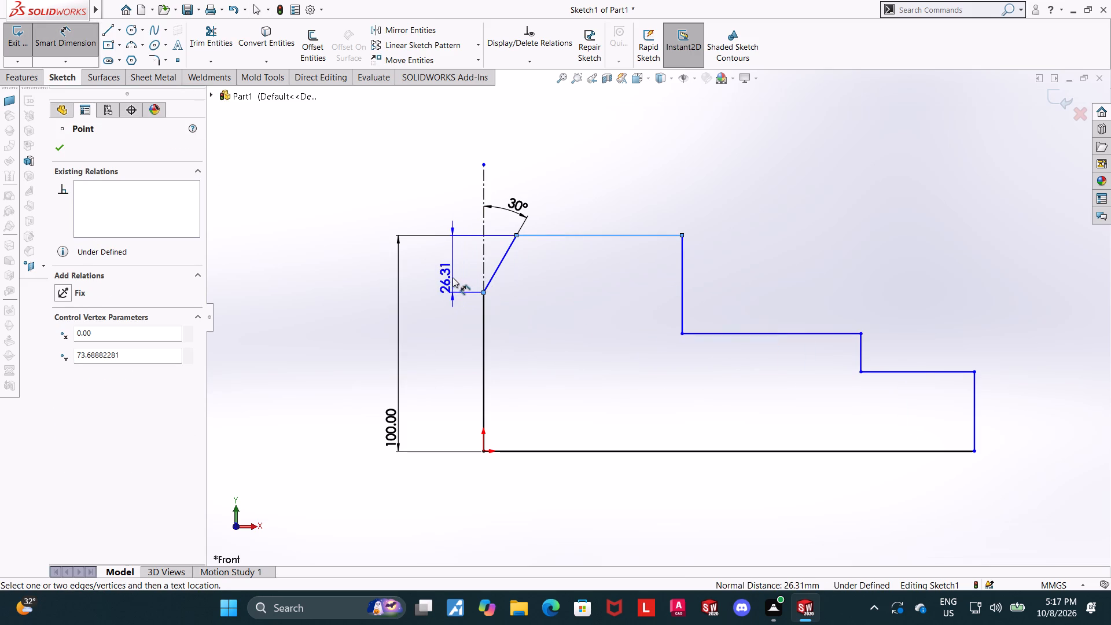
click(453, 277)
text(25)
key(Return)
key(Escape)
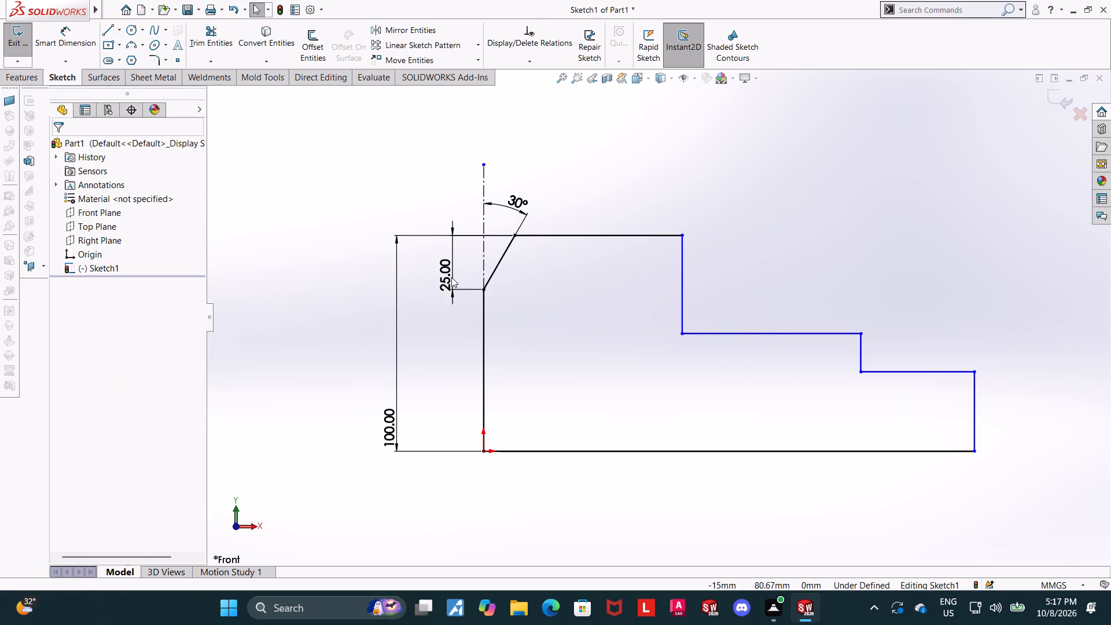
Dimension the horizontal distance from the profile's long left vertical edge to the tall block's right vertical edge as 65 mm.
key(Escape)
click(52, 28)
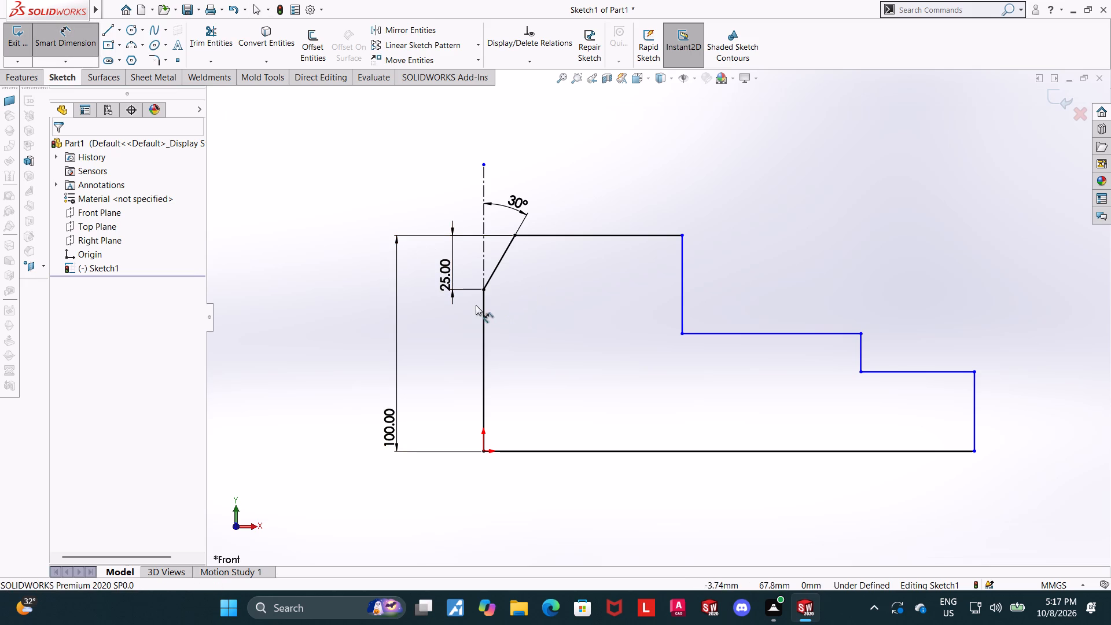
click(484, 306)
click(683, 280)
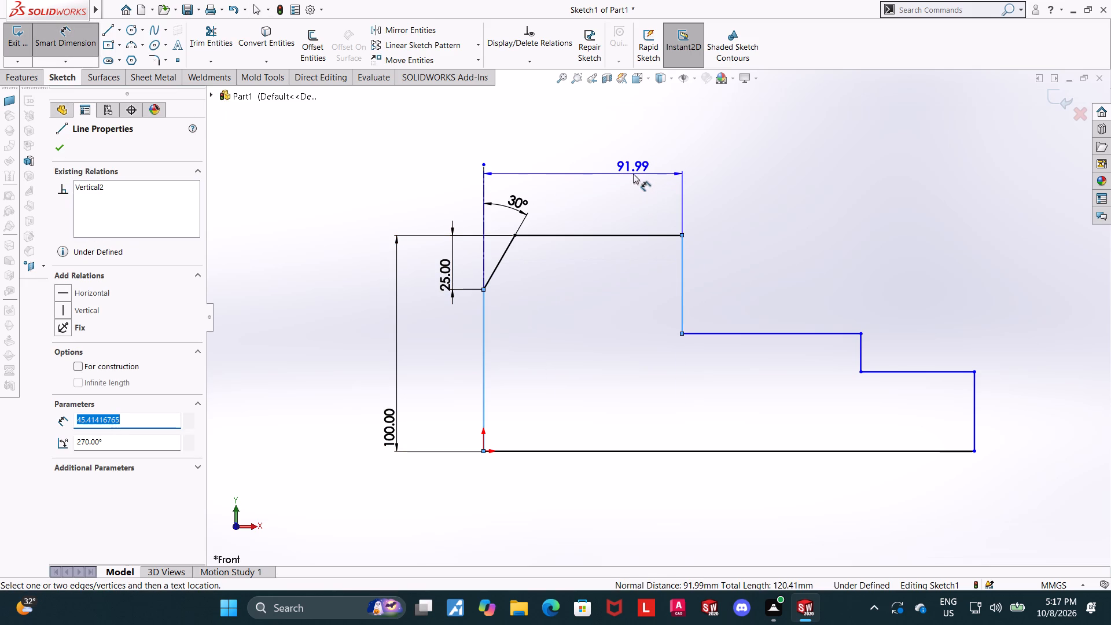
click(633, 174)
text(65)
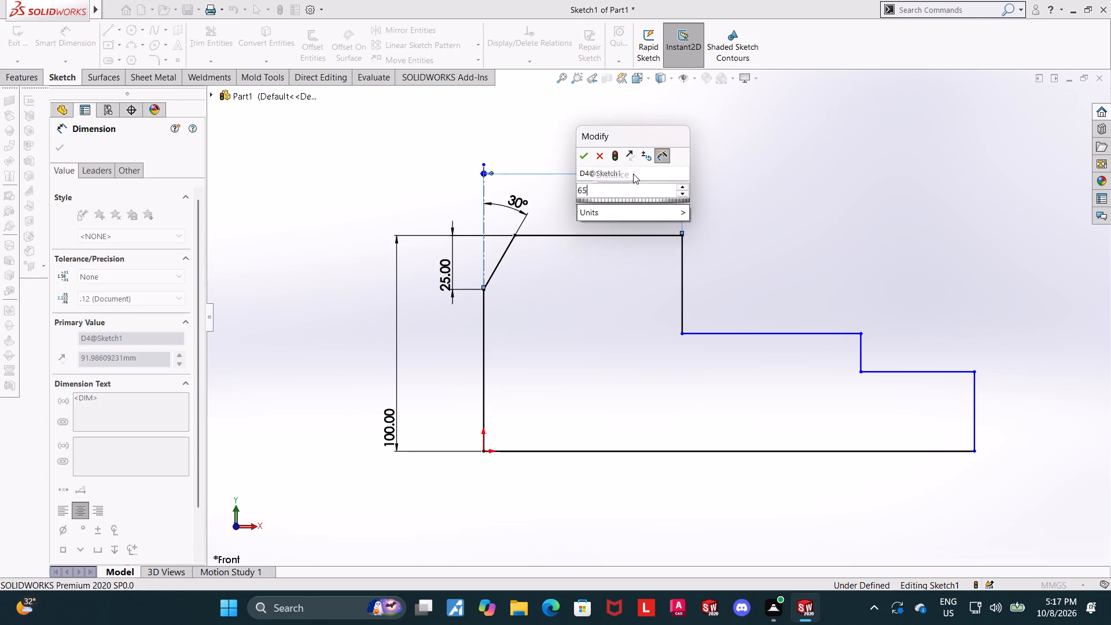
key(Return)
key(Escape)
key(Escape)
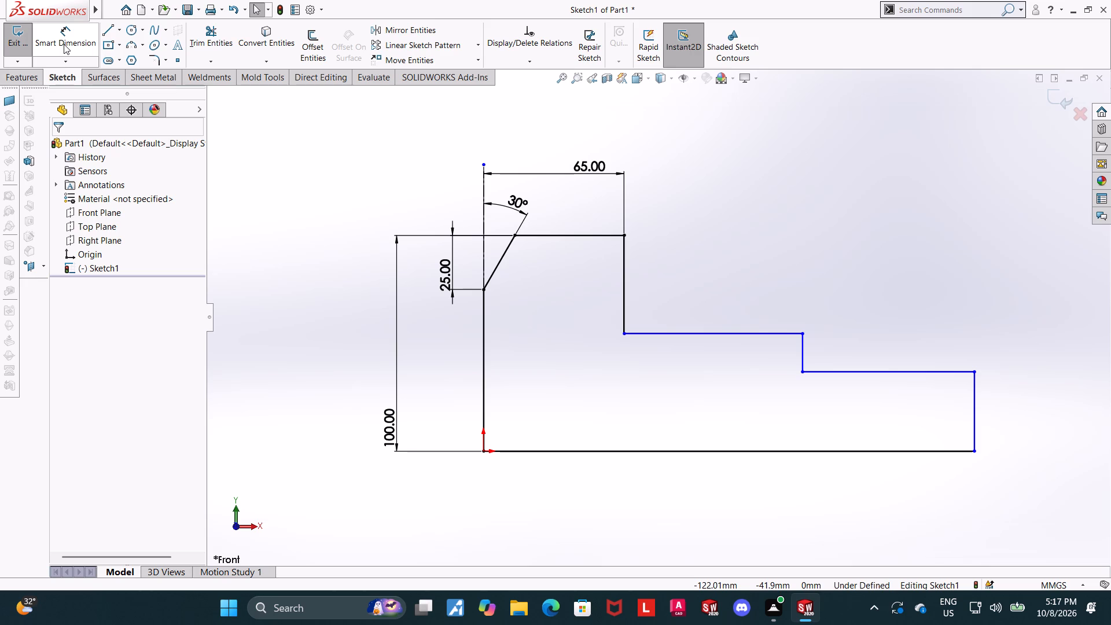
Dimension the length of the short vertical step edge as 12 mm.
click(64, 44)
click(803, 353)
click(772, 361)
text(12)
key(Return)
key(Escape)
key(Escape)
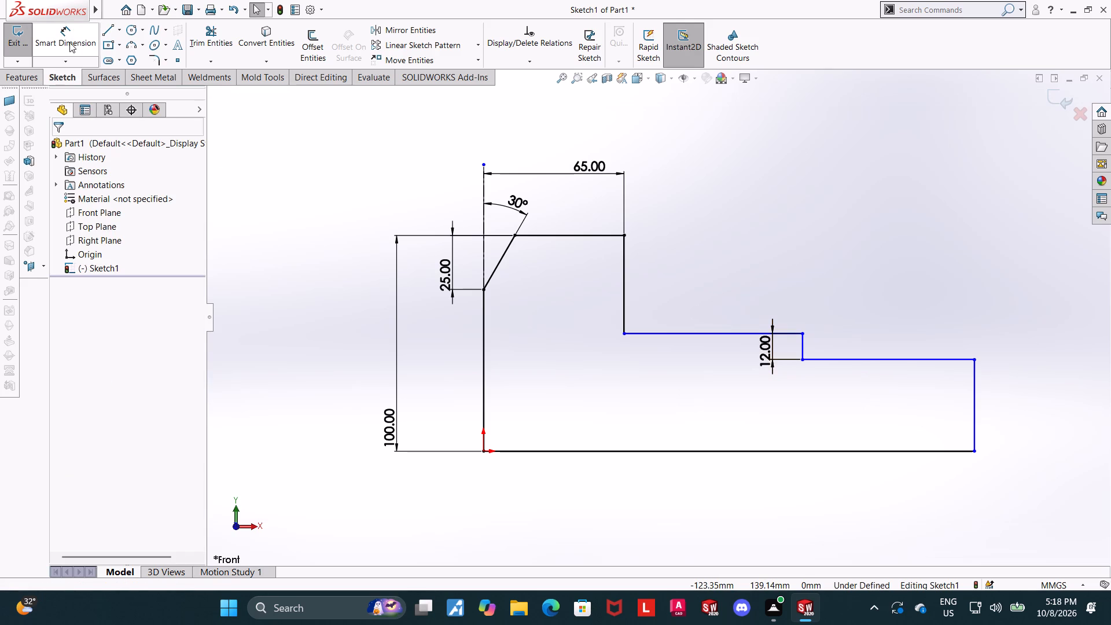
Dimension the tall block's right vertical edge as 40+12 mm (52 mm).
click(69, 42)
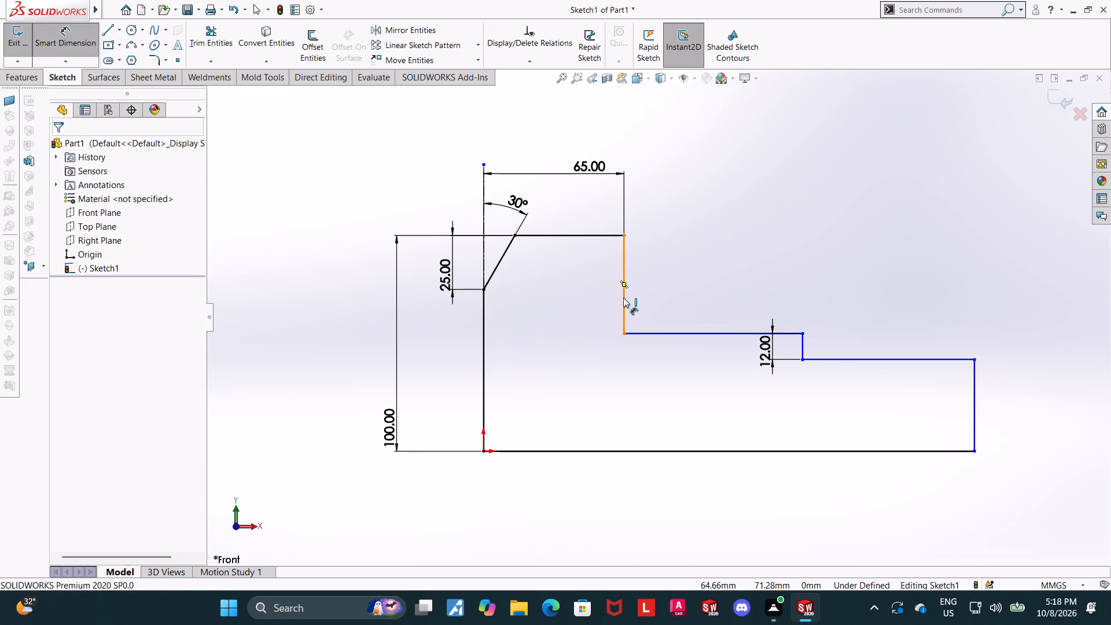
click(623, 297)
click(594, 297)
text(40+12)
key(Return)
key(Escape)
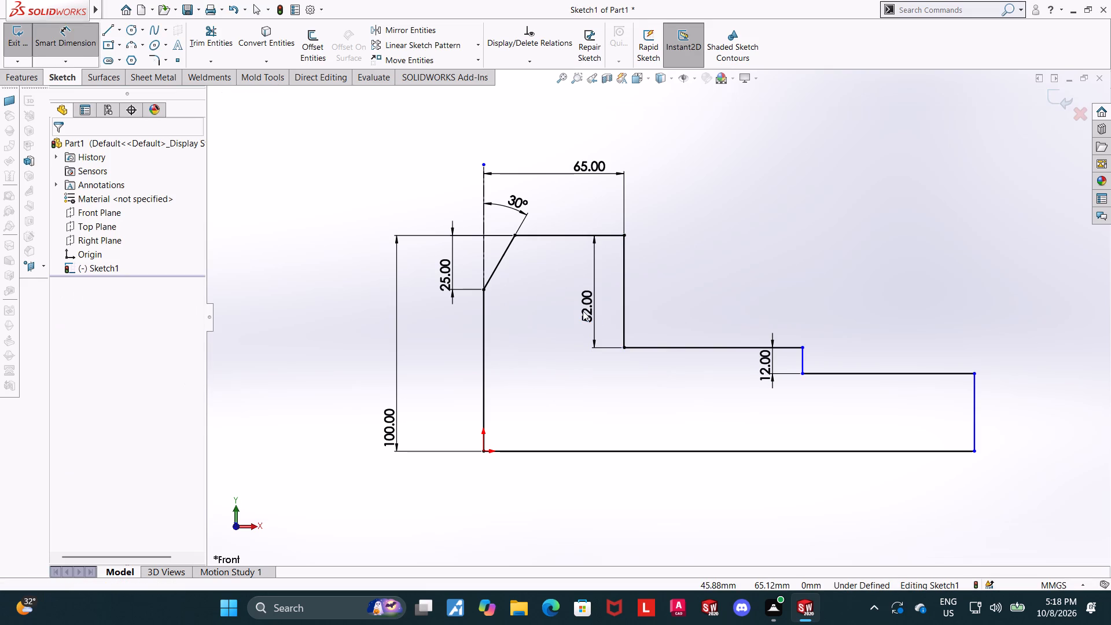
key(Escape)
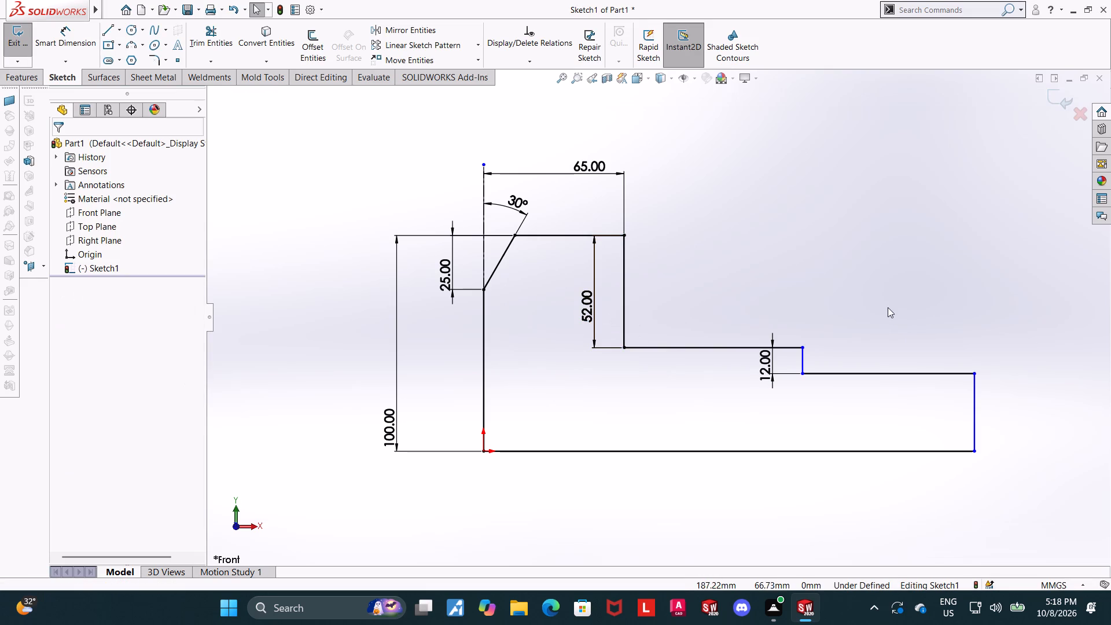
Dimension the profile's overall width between its outermost left and right vertical edges as 160 mm, below the base line.
click(61, 47)
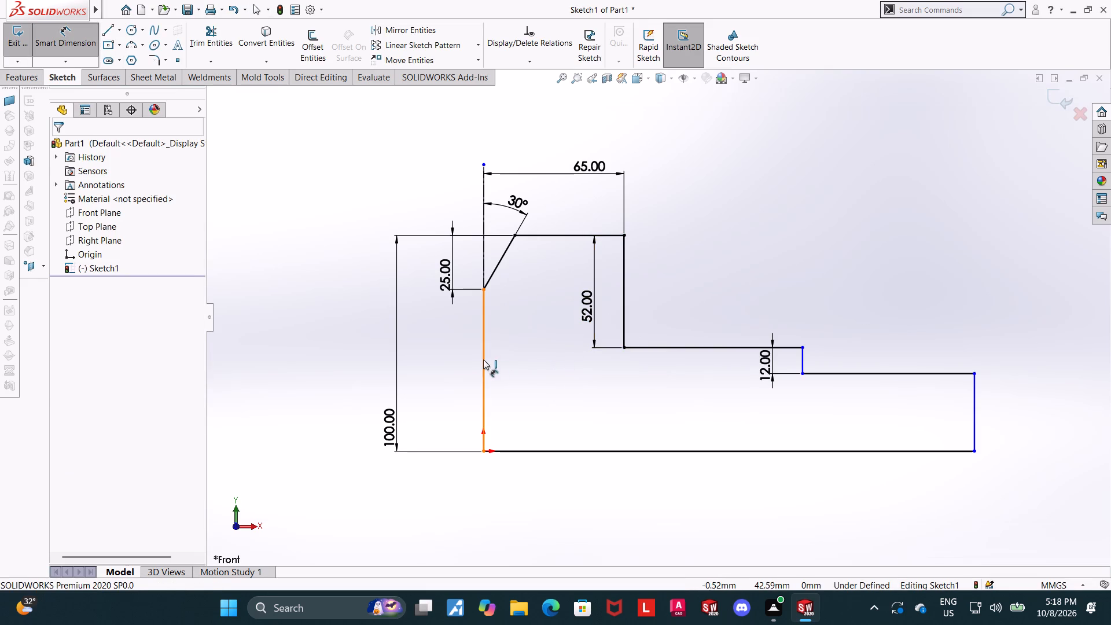
click(483, 359)
click(973, 433)
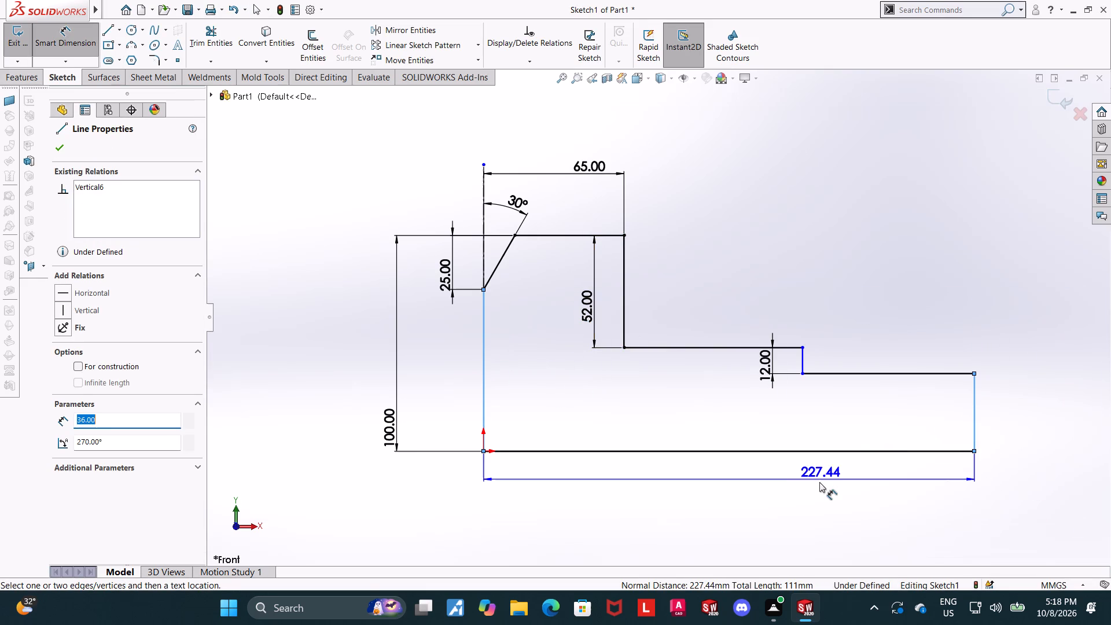
click(809, 486)
key(1)
text(60)
key(Return)
key(Escape)
key(Escape)
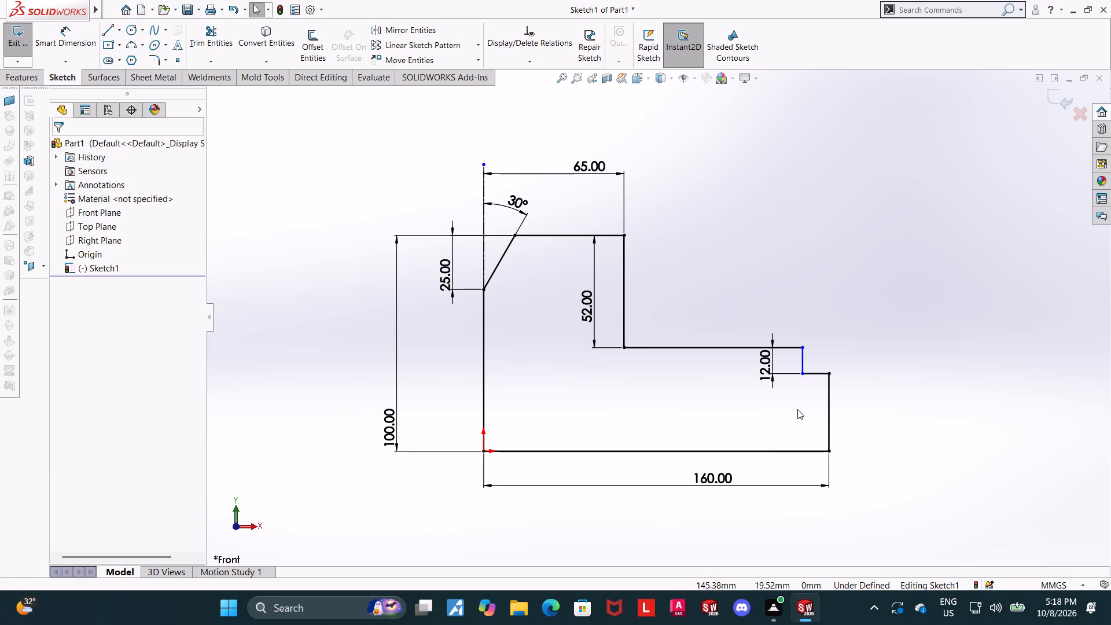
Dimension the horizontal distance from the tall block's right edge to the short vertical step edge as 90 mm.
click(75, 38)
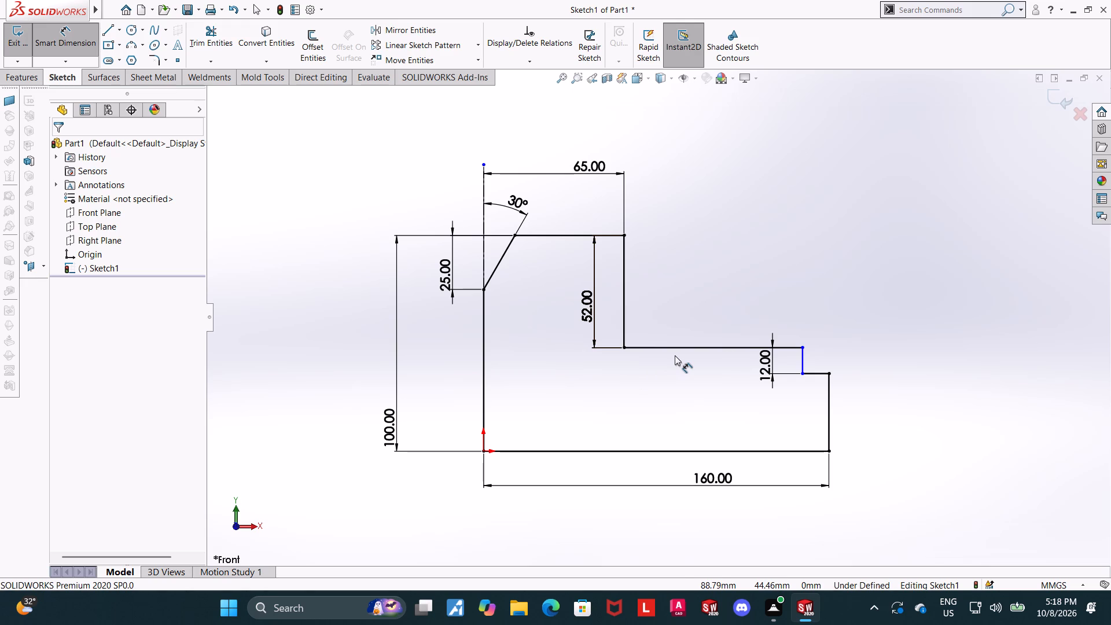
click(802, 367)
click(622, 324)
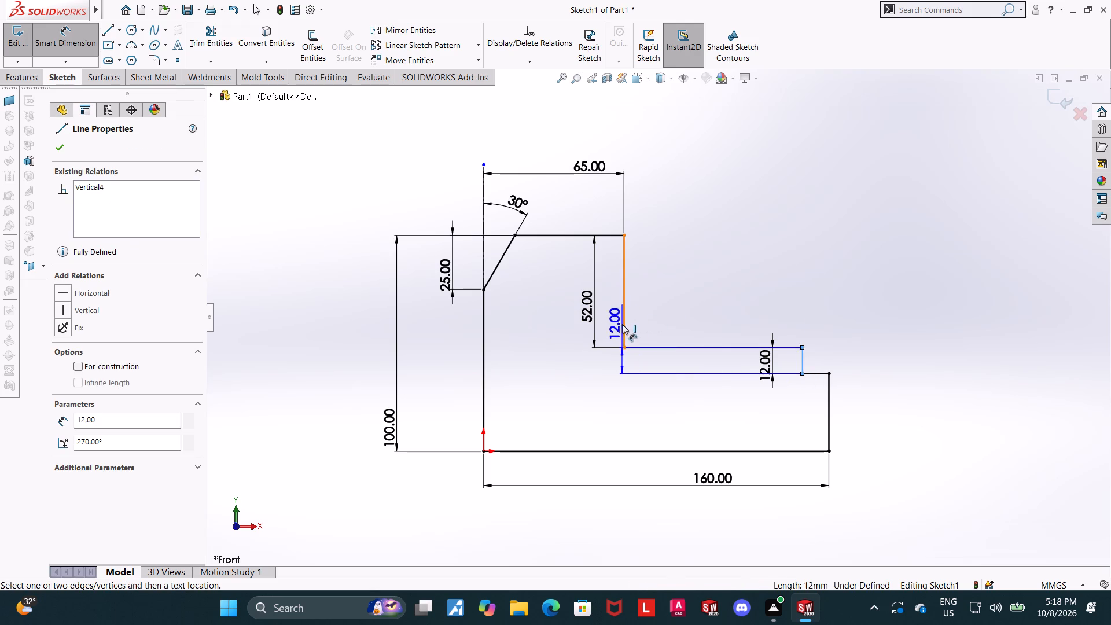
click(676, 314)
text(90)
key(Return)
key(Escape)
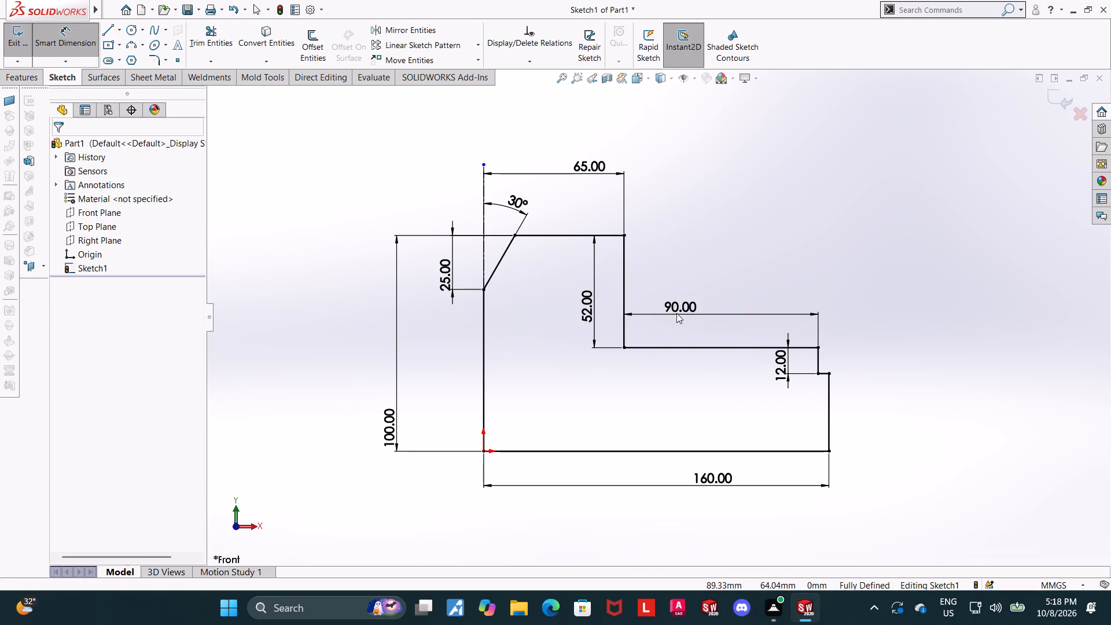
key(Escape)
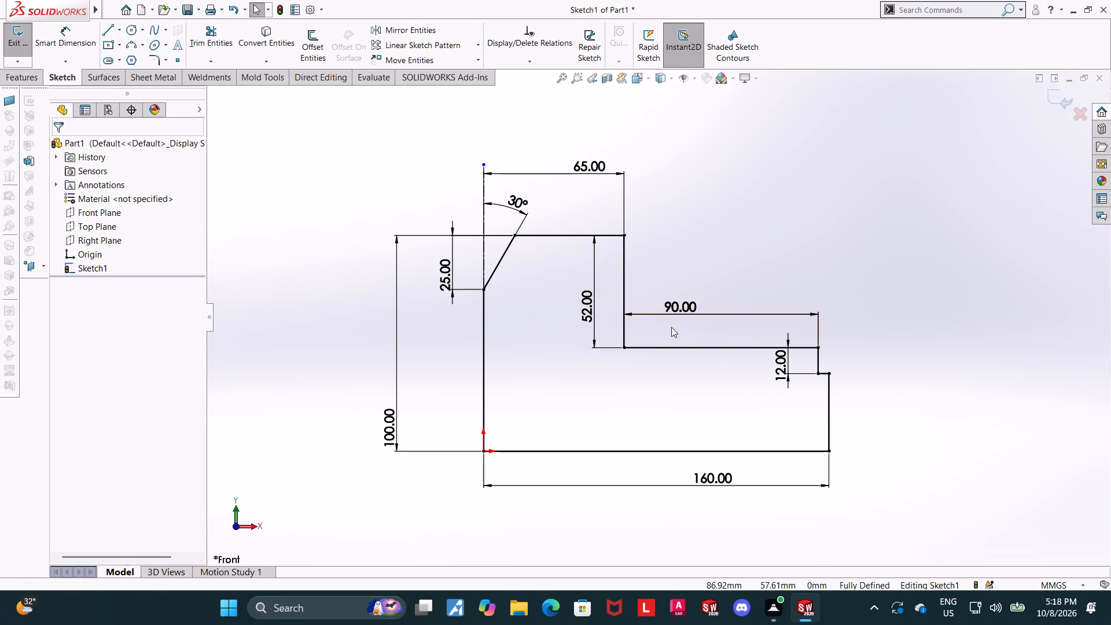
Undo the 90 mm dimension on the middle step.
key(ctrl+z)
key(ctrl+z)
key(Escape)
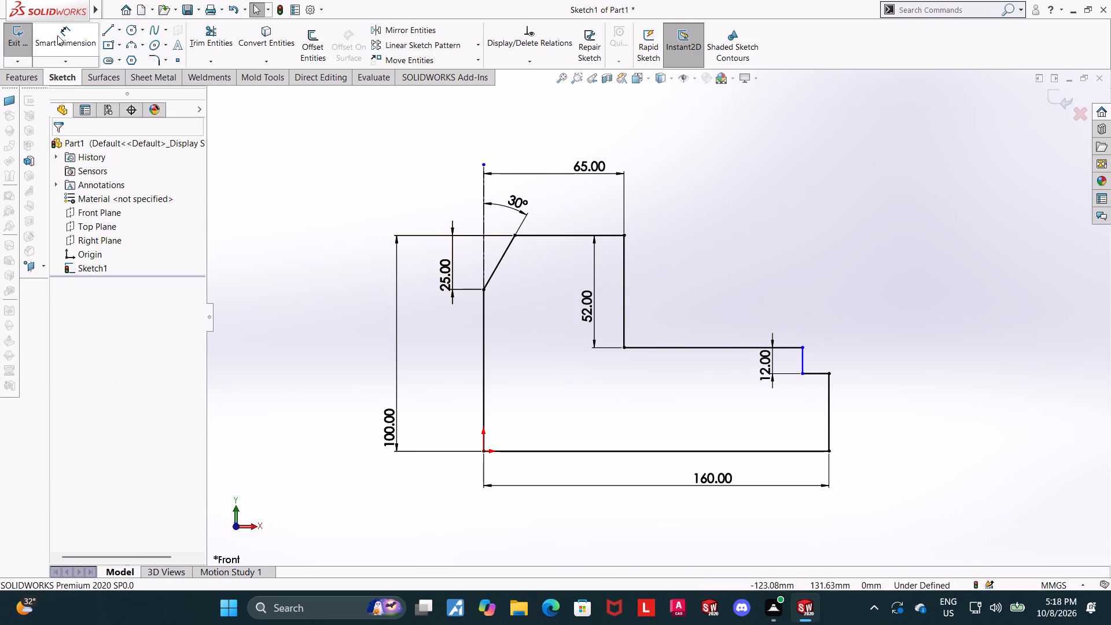
Dimension the horizontal distance from the short vertical step edge to the profile's rightmost edge as 35 mm.
click(57, 35)
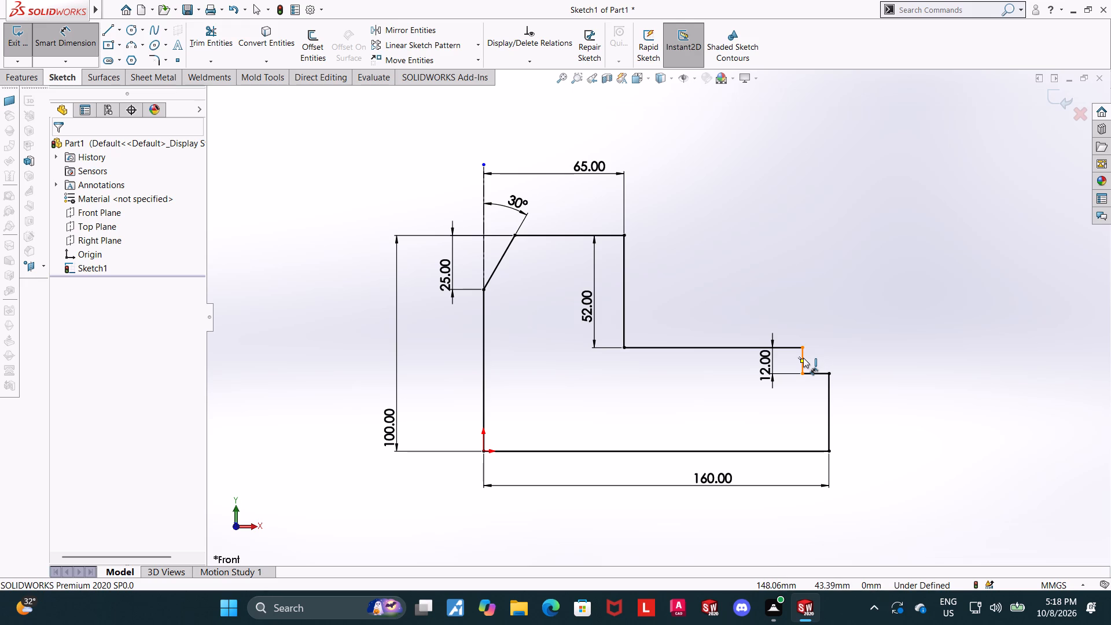
click(803, 358)
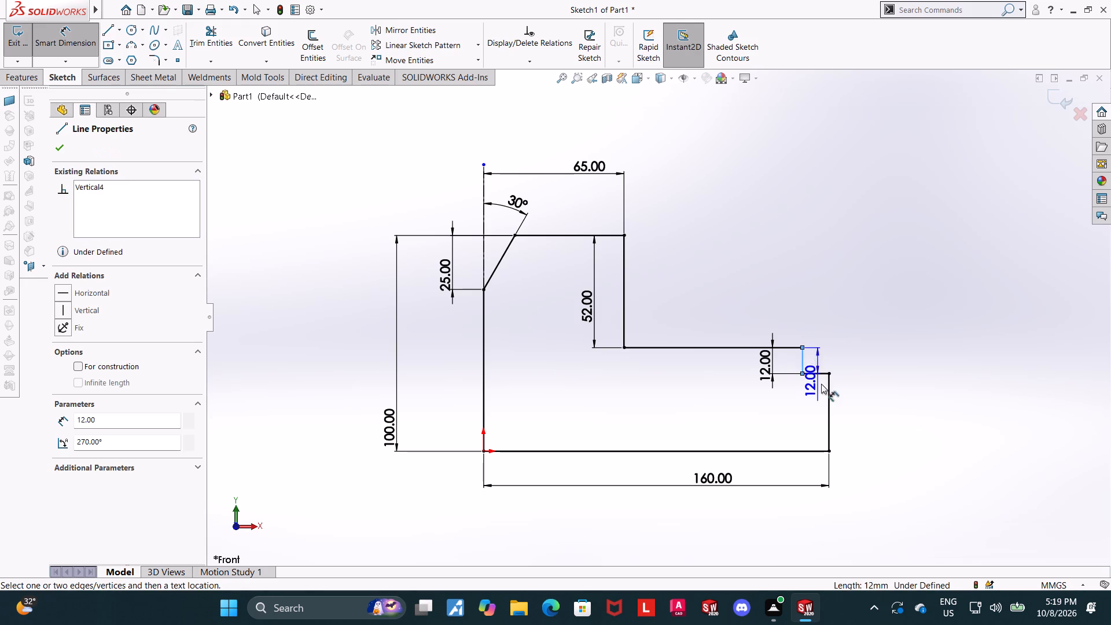
click(828, 388)
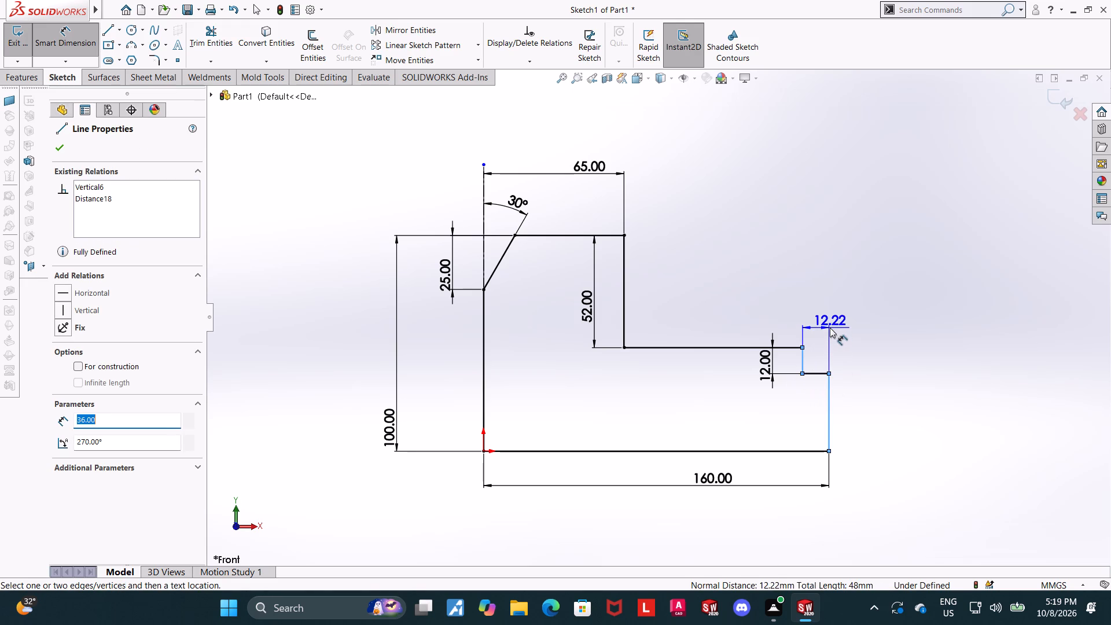
click(830, 328)
text(35)
key(Return)
key(Escape)
key(Escape)
key(Escape)
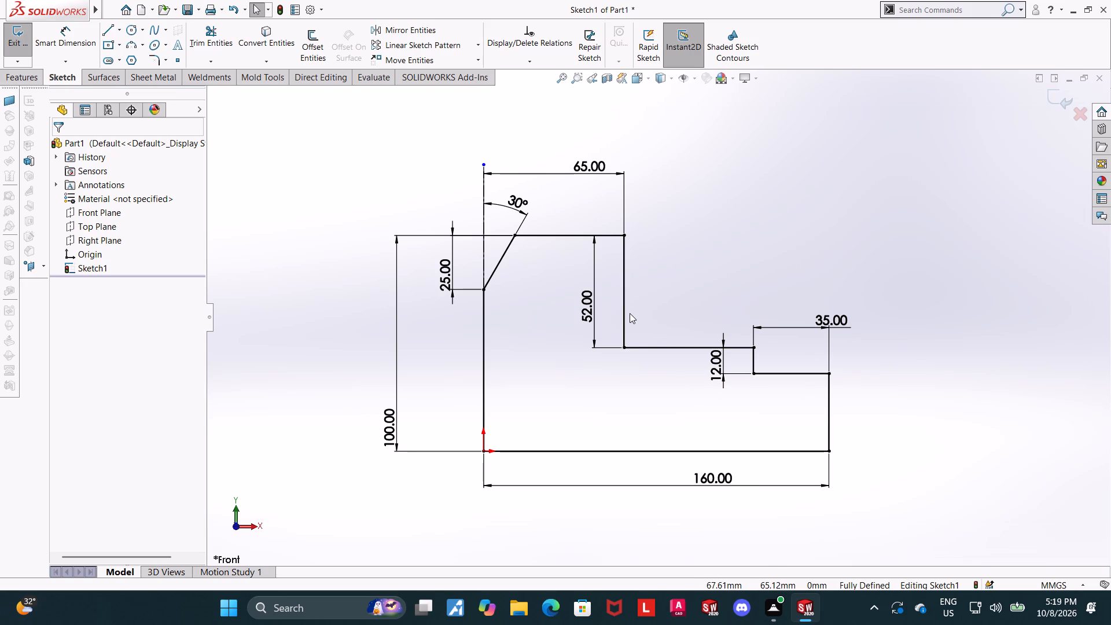
Exit the dimensioned profile sketch.
scroll(814, 249, up, 1)
scroll(855, 279, up, 1)
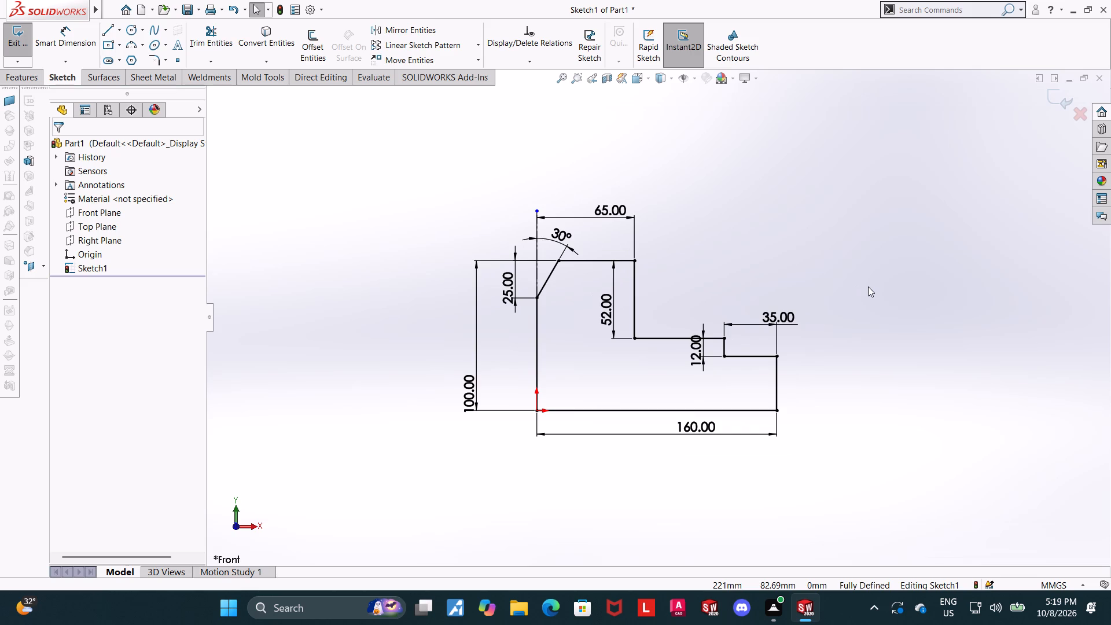
scroll(868, 286, up, 1)
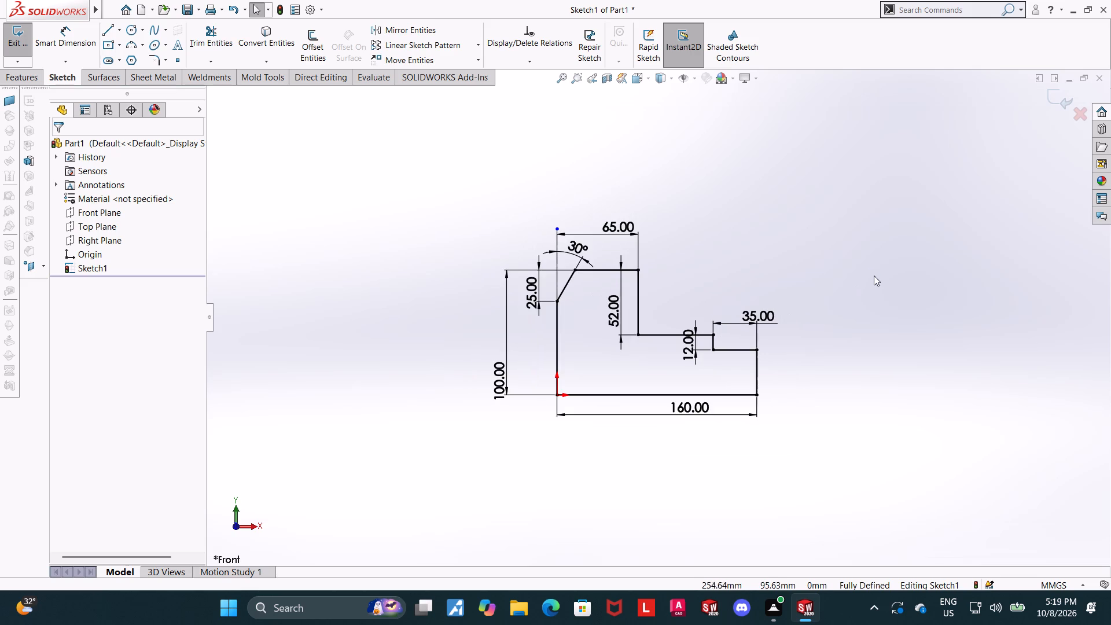
middle_drag(874, 275, 829, 310)
click(1065, 95)
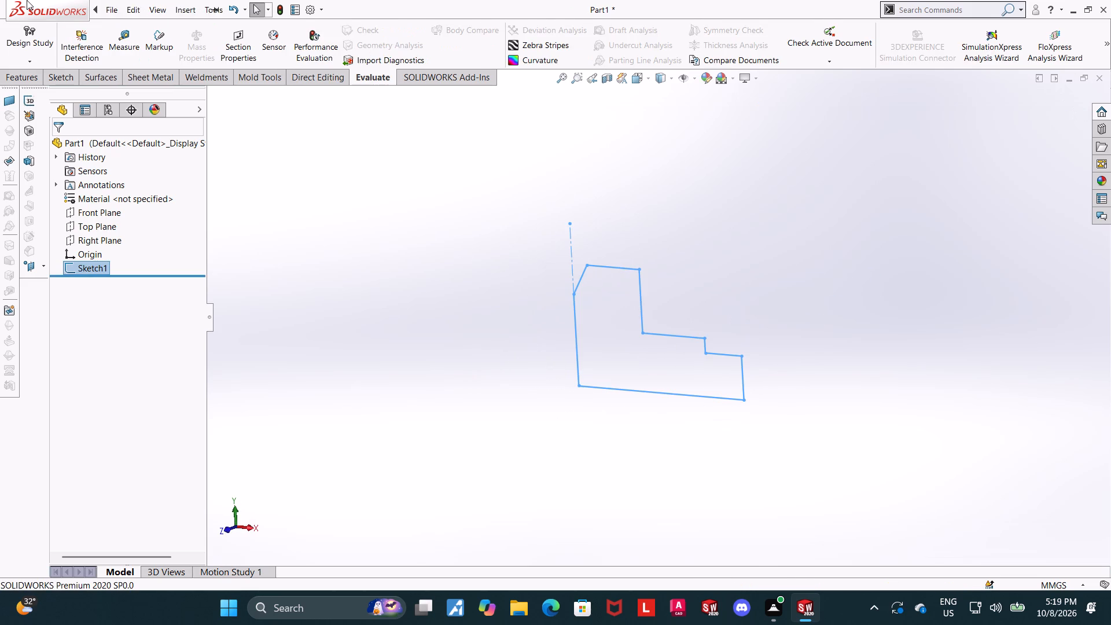
Extrude the stepped profile as a blind boss 65 mm deep from the sketch plane.
click(38, 75)
click(64, 75)
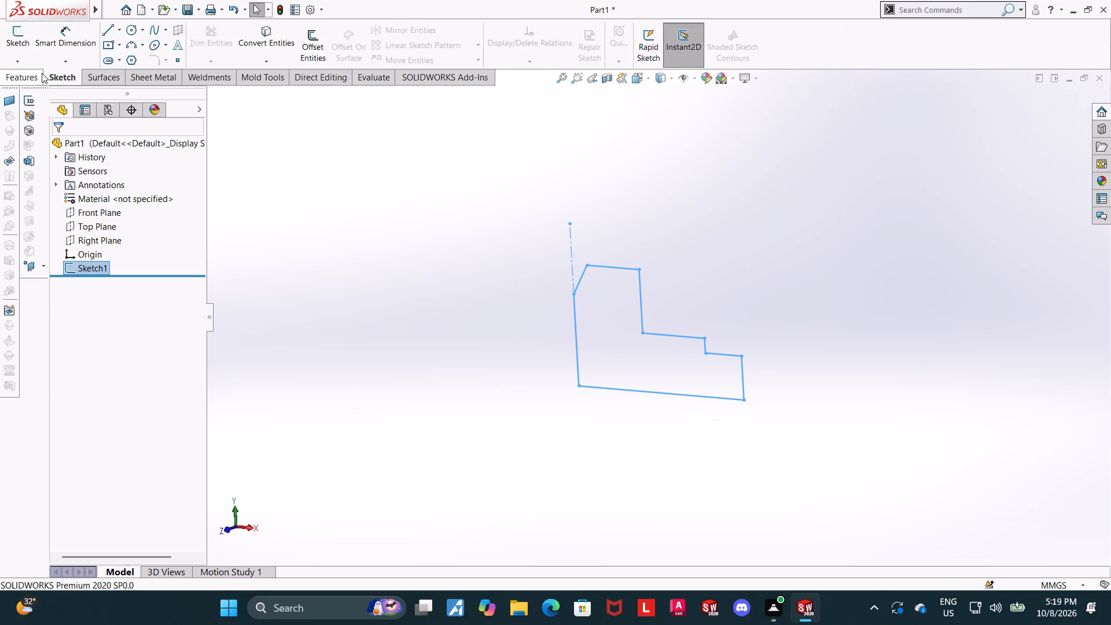
click(31, 78)
click(19, 36)
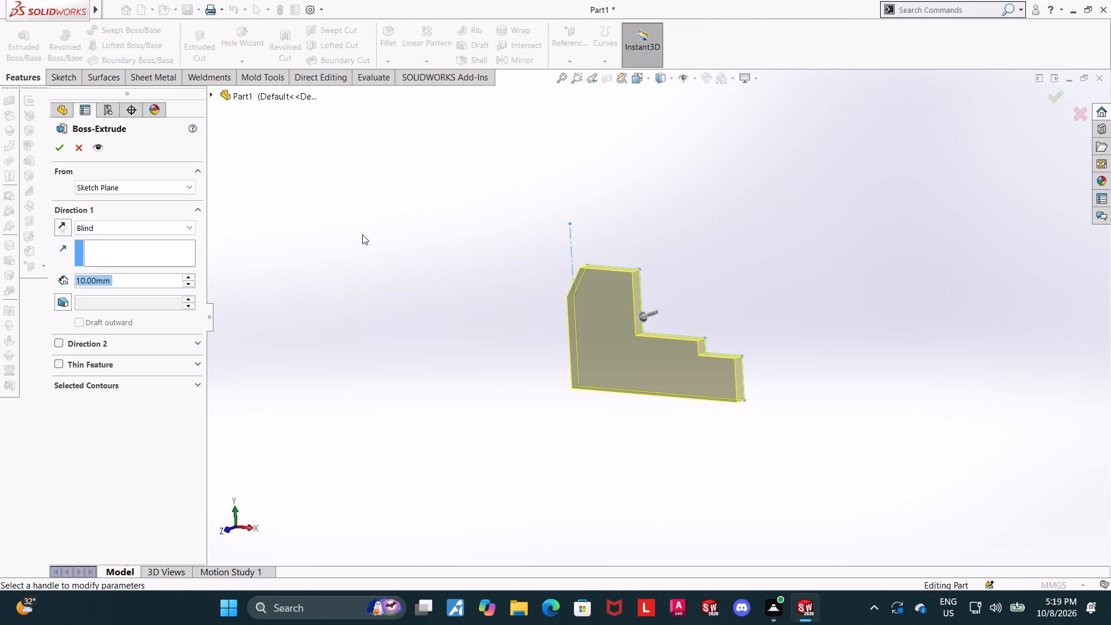
key(6)
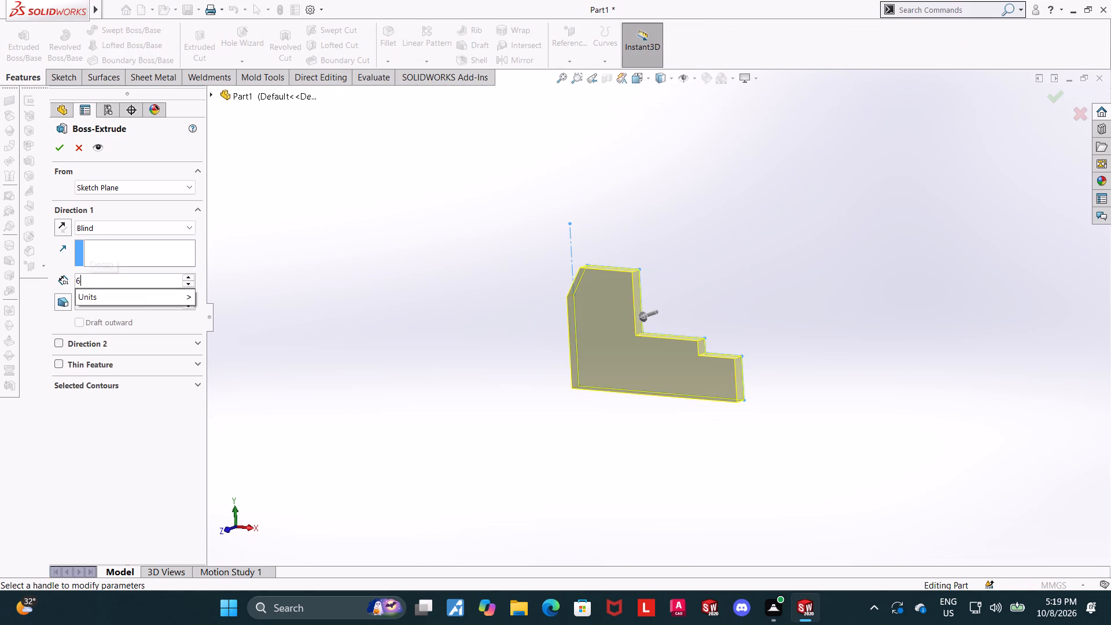
key(5)
key(Return)
click(102, 222)
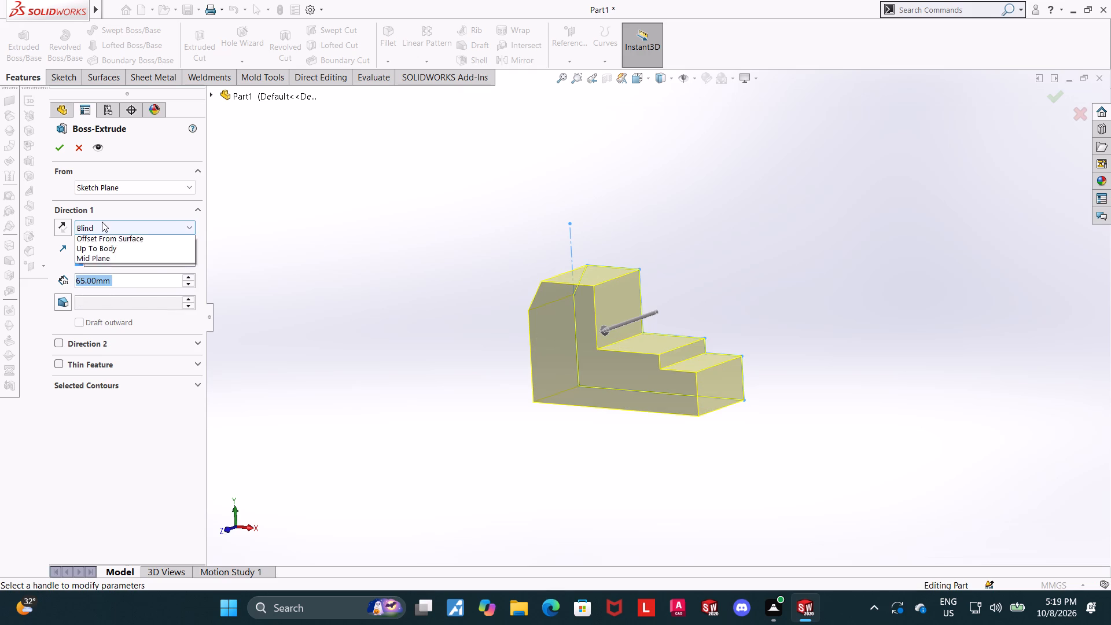
click(95, 296)
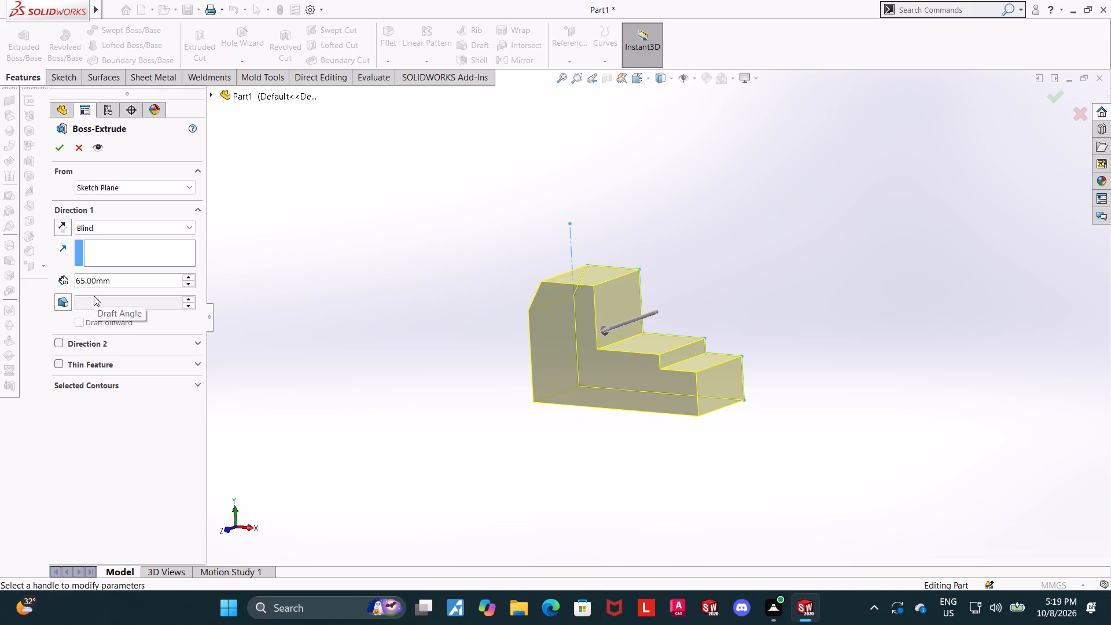
click(53, 153)
click(322, 286)
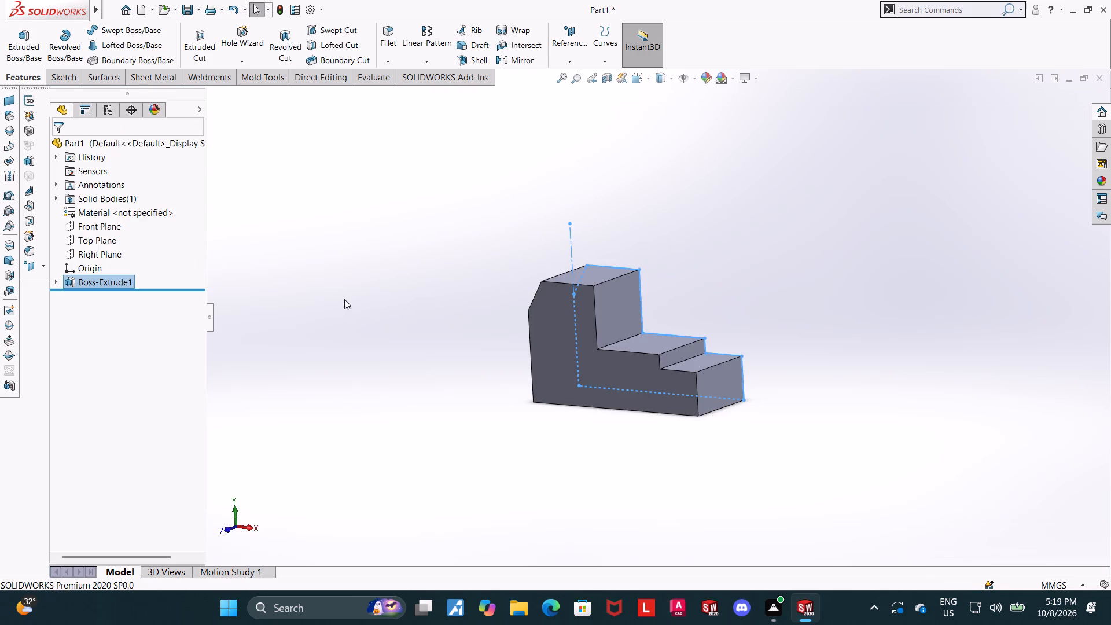
Reopen the extruded boss's stepped profile sketch for editing.
middle_drag(939, 289, 975, 275)
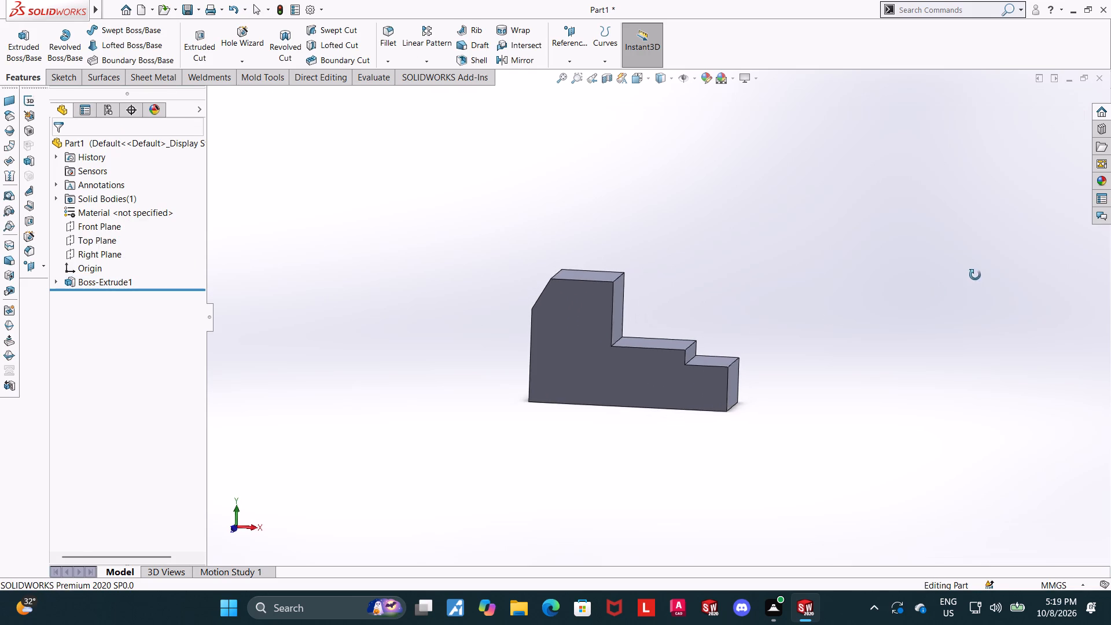
middle_drag(975, 275, 975, 272)
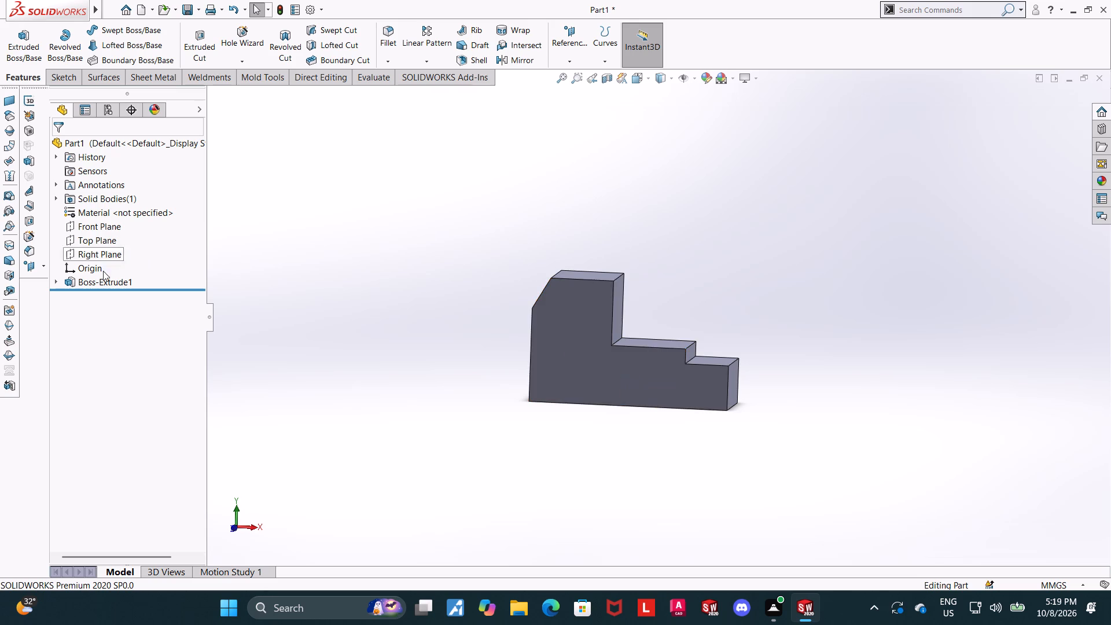
click(61, 280)
click(87, 293)
click(135, 281)
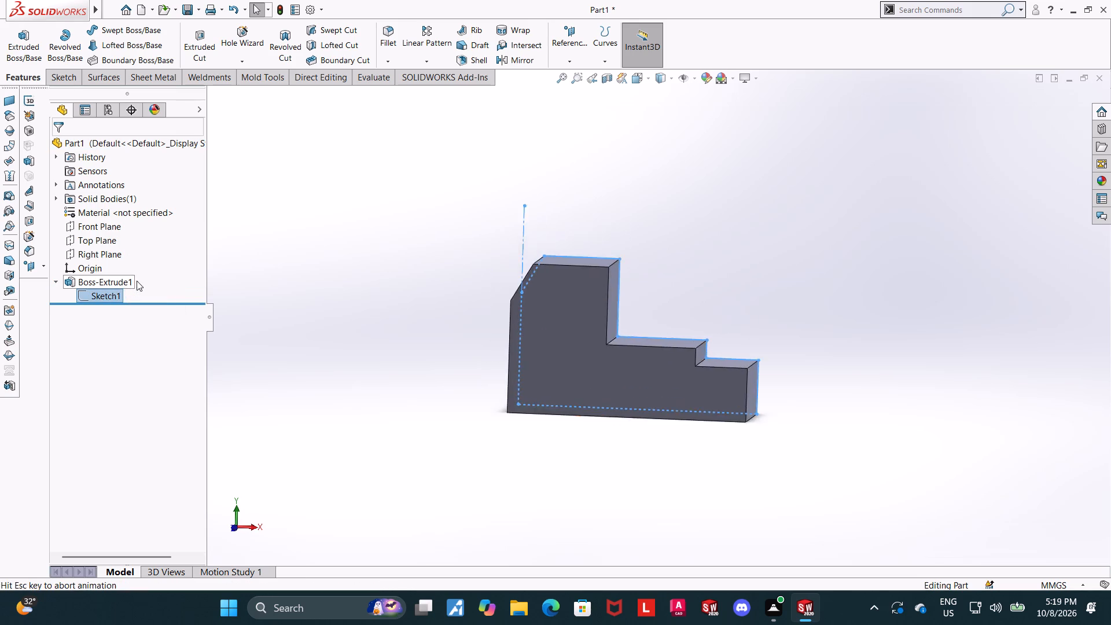
click(107, 290)
click(120, 259)
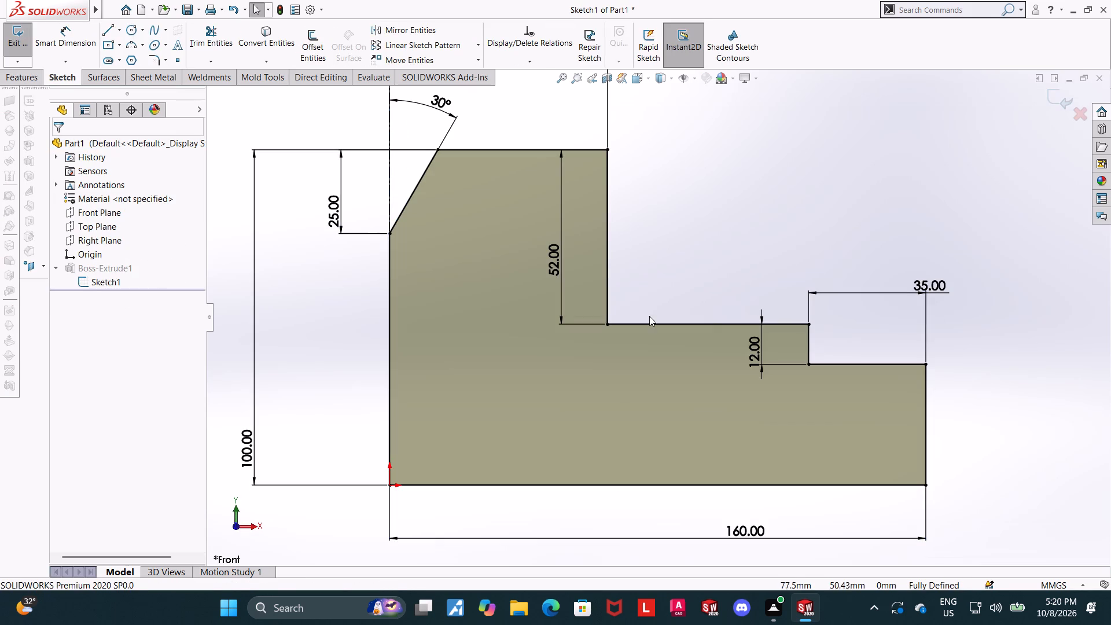
Sketch three lines forming a small rectangular notch about 9 mm wide into the tall block at the inner step corner.
click(105, 34)
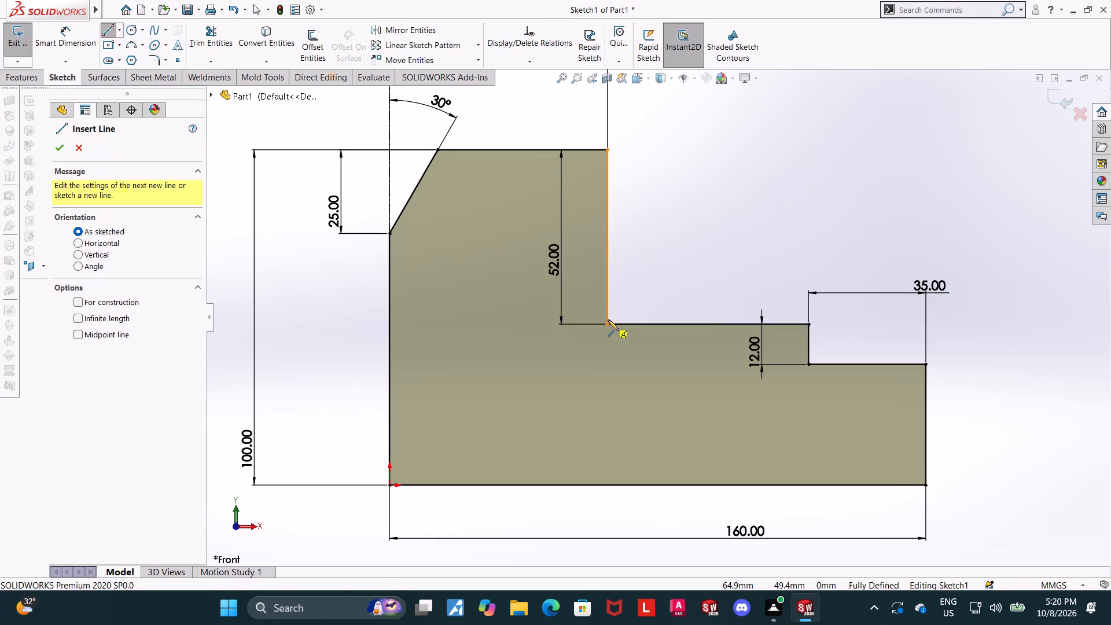
click(608, 323)
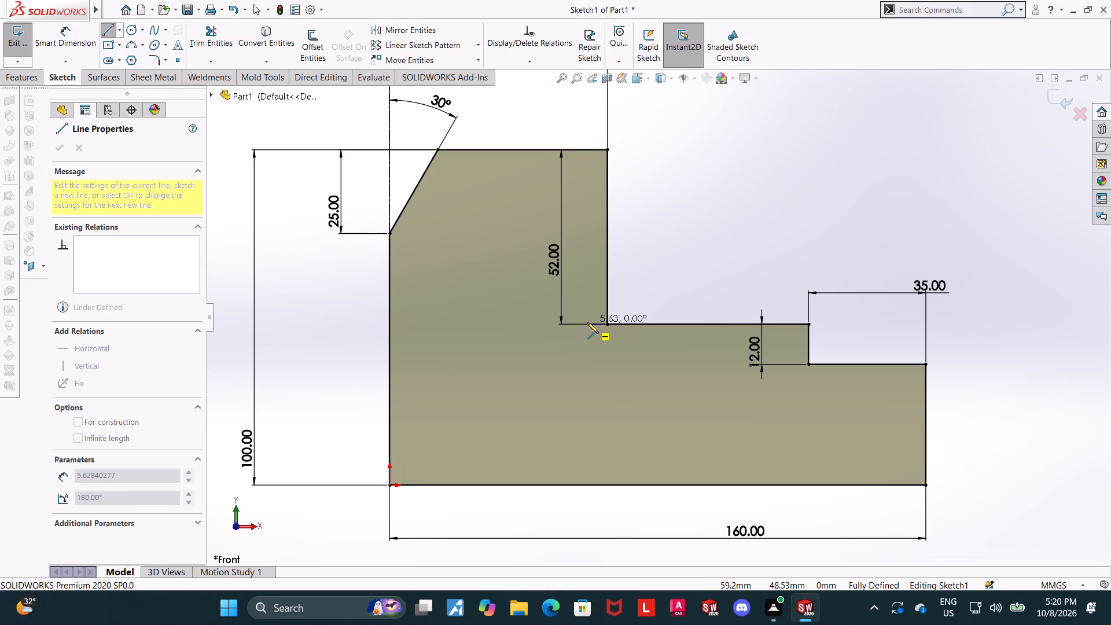
click(577, 323)
click(576, 293)
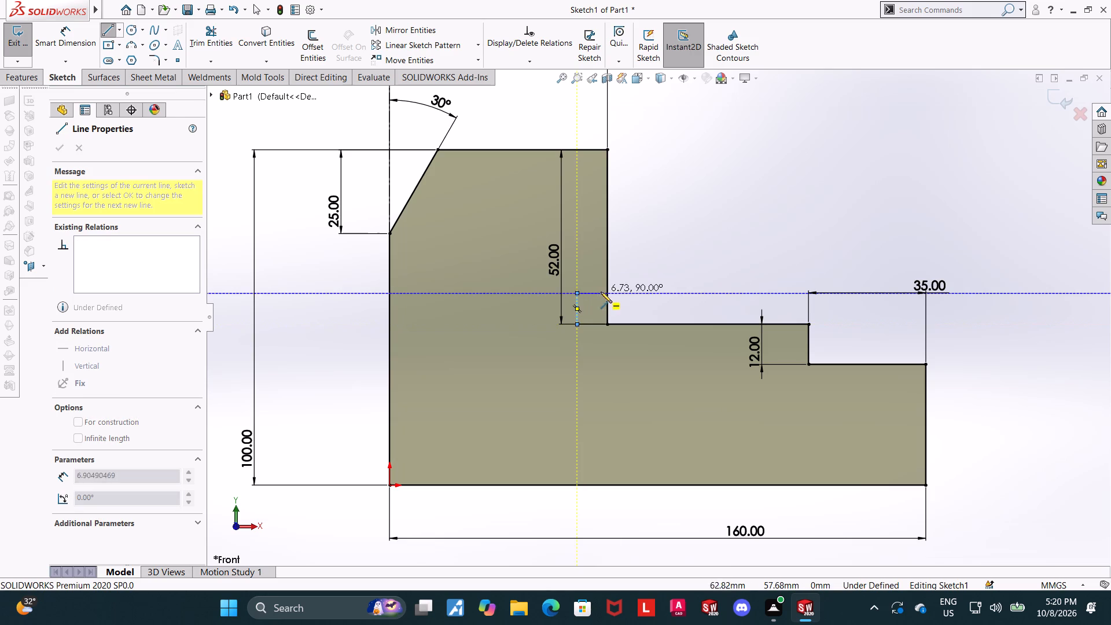
click(608, 293)
key(Escape)
key(Escape)
key(Escape)
Trim the vertical edge segment that closes off the open side of the corner notch.
click(218, 39)
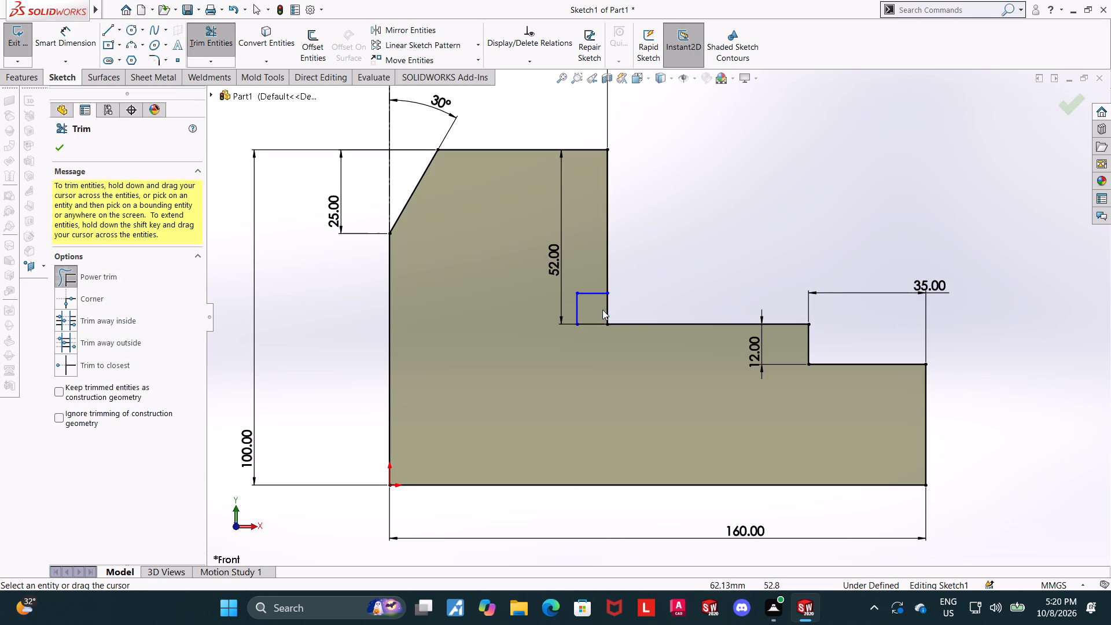
drag(627, 310, 602, 307)
key(Escape)
key(Escape)
Dimension the height of the corner notch's inner vertical line as 12 mm.
click(64, 28)
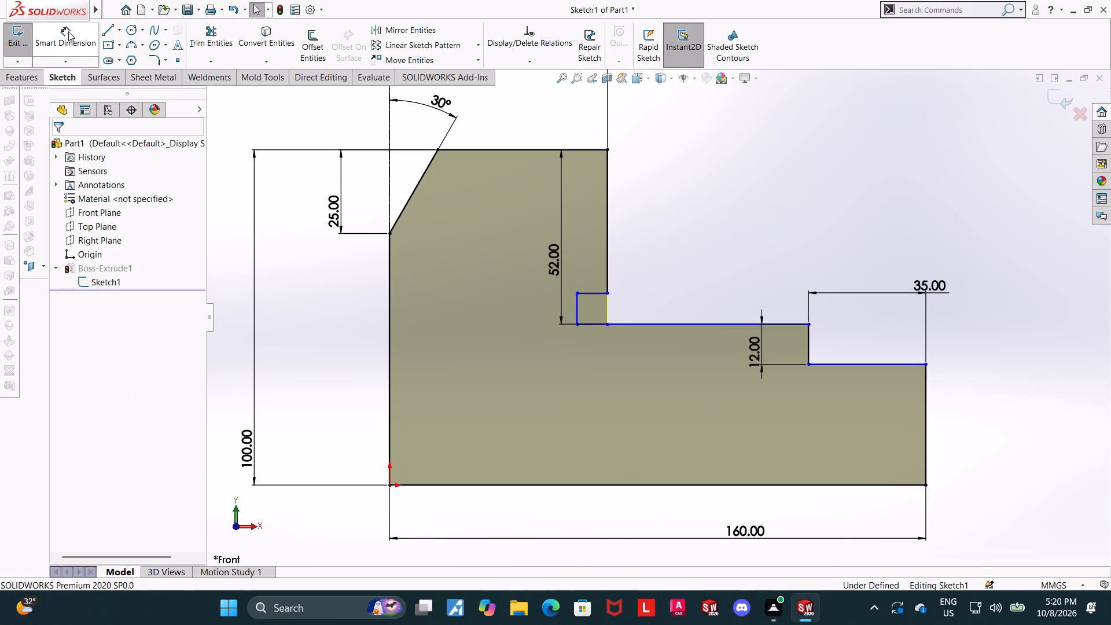
click(54, 39)
click(576, 315)
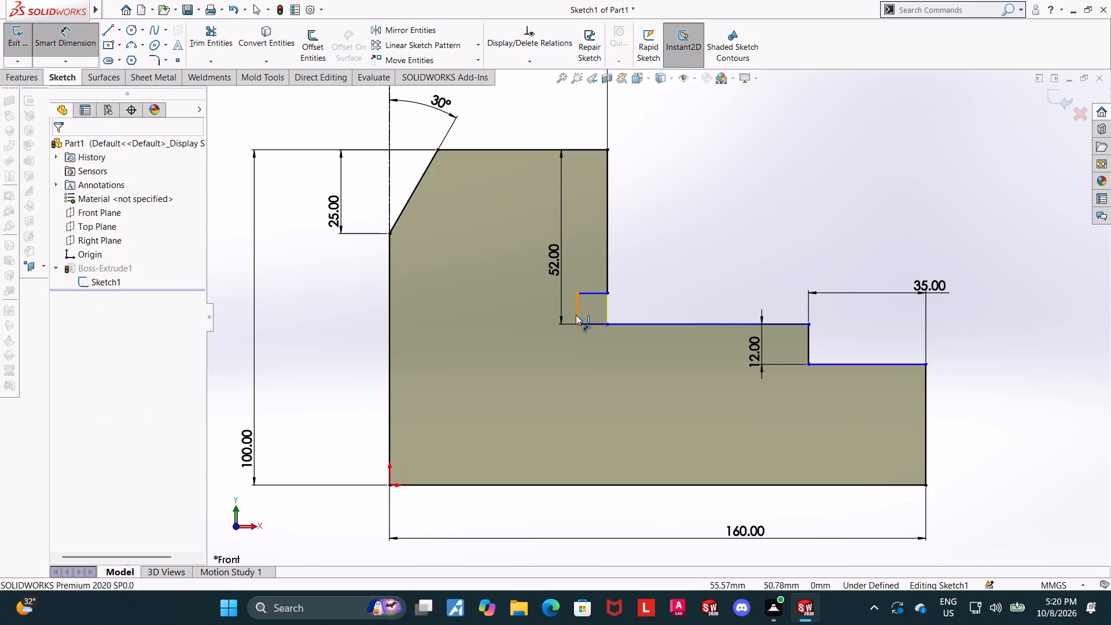
click(518, 306)
text(12)
key(Return)
key(Escape)
key(Escape)
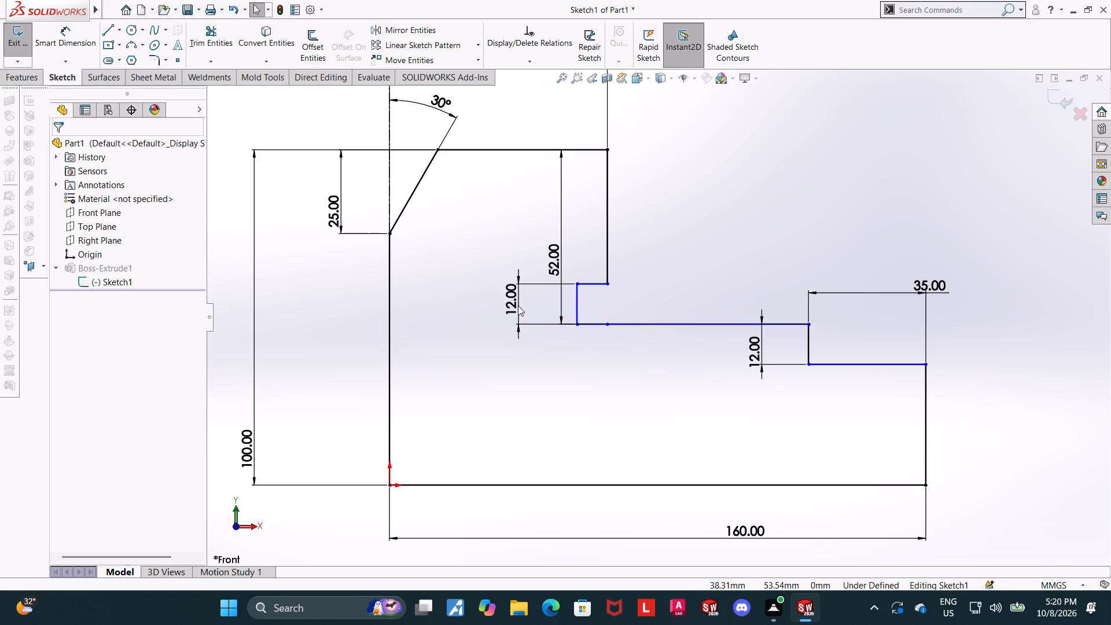
Dimension the depth of the corner notch along its upper horizontal line as 12 mm.
click(69, 28)
click(592, 286)
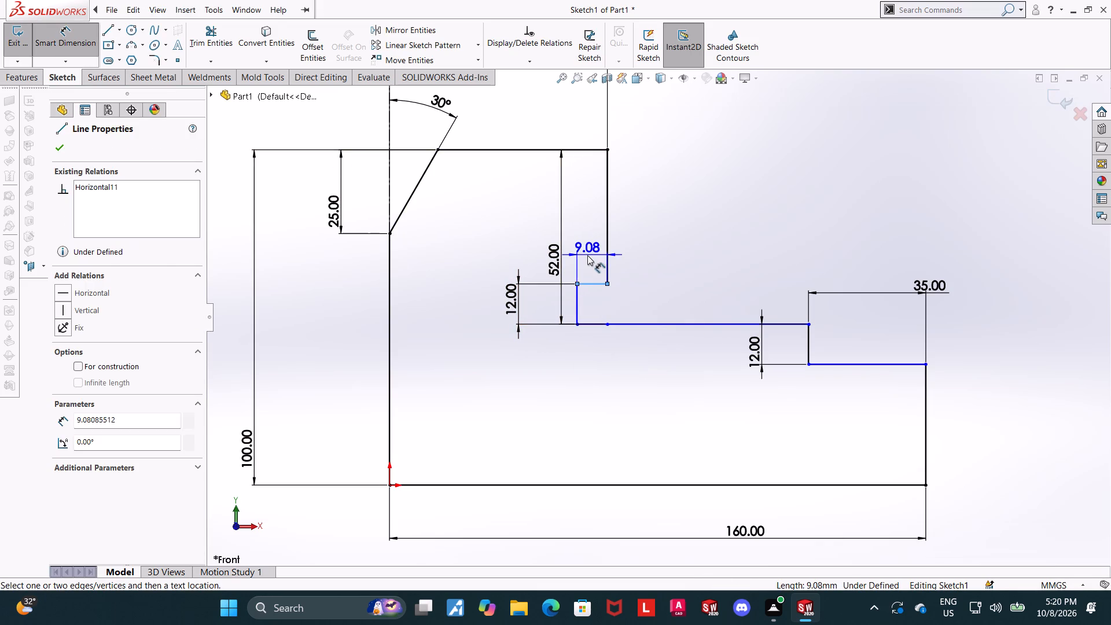
click(587, 255)
text(12)
key(Return)
key(Escape)
key(Escape)
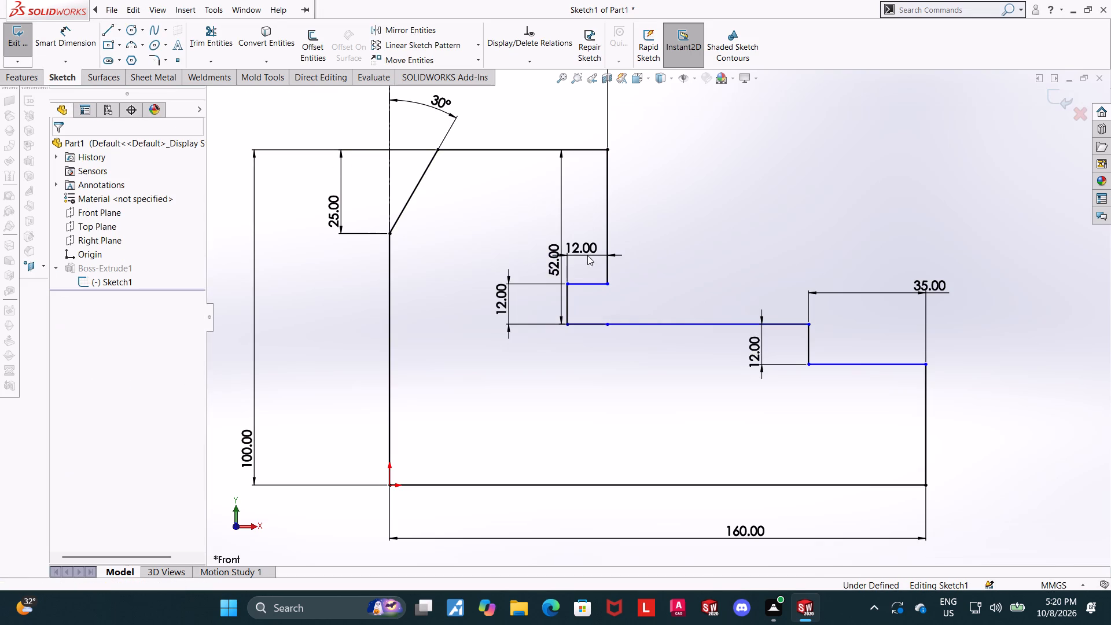
key(Escape)
Delete the 52 mm vertical dimension between the top edge and the step.
scroll(670, 299, up, 2)
click(800, 233)
scroll(715, 236, down, 1)
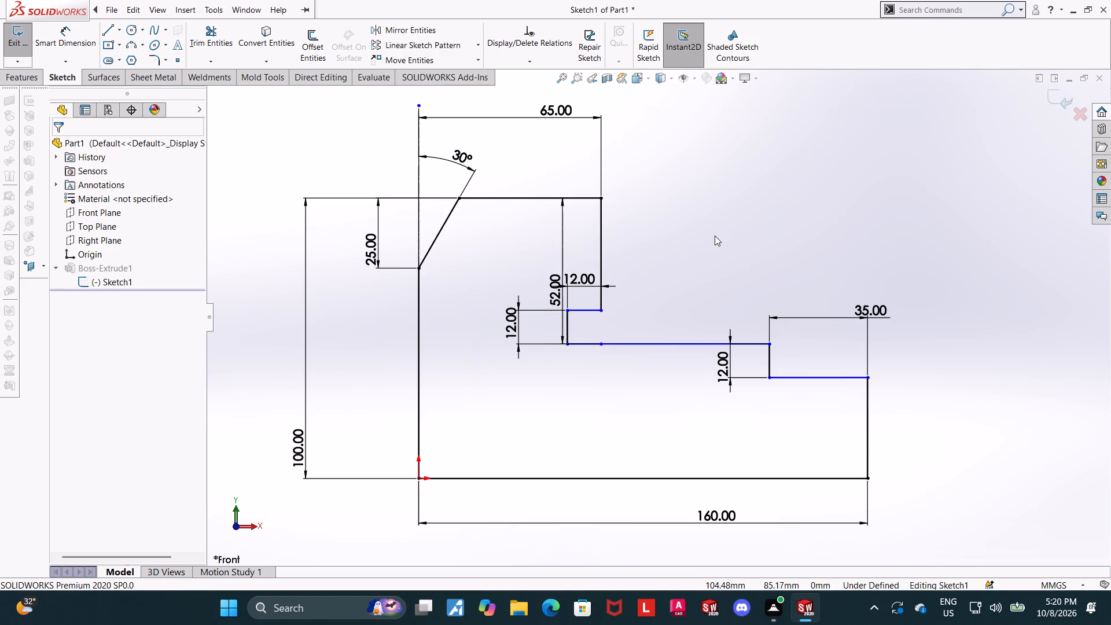
right_click(554, 296)
click(590, 456)
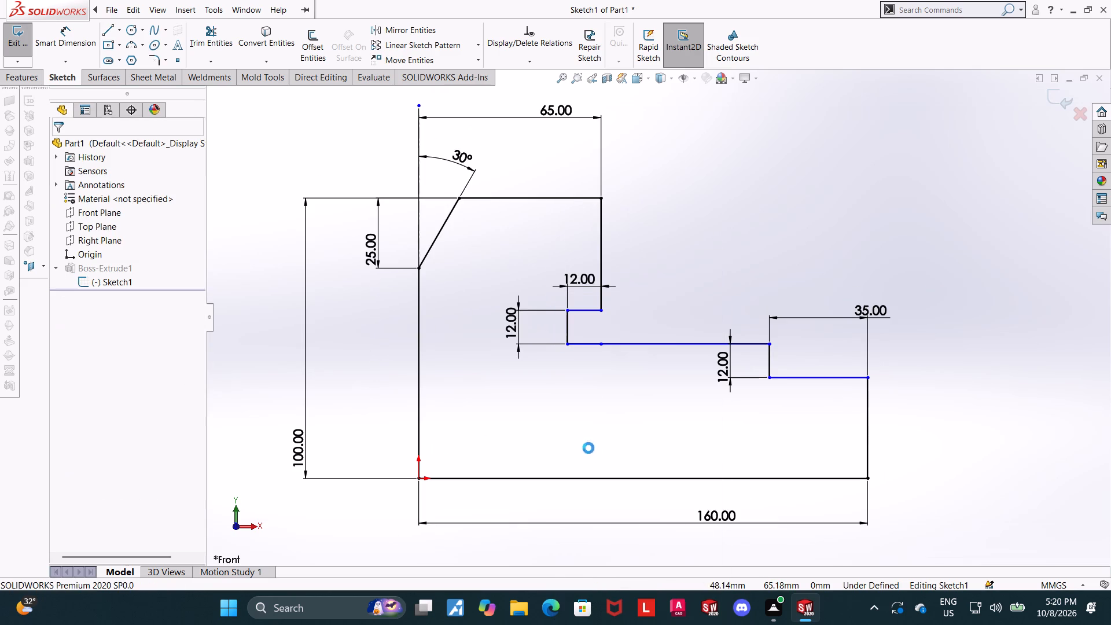
key(Escape)
Dimension the vertical edge from the top of the profile down to the notch as 40 mm.
drag(51, 33, 57, 33)
click(599, 239)
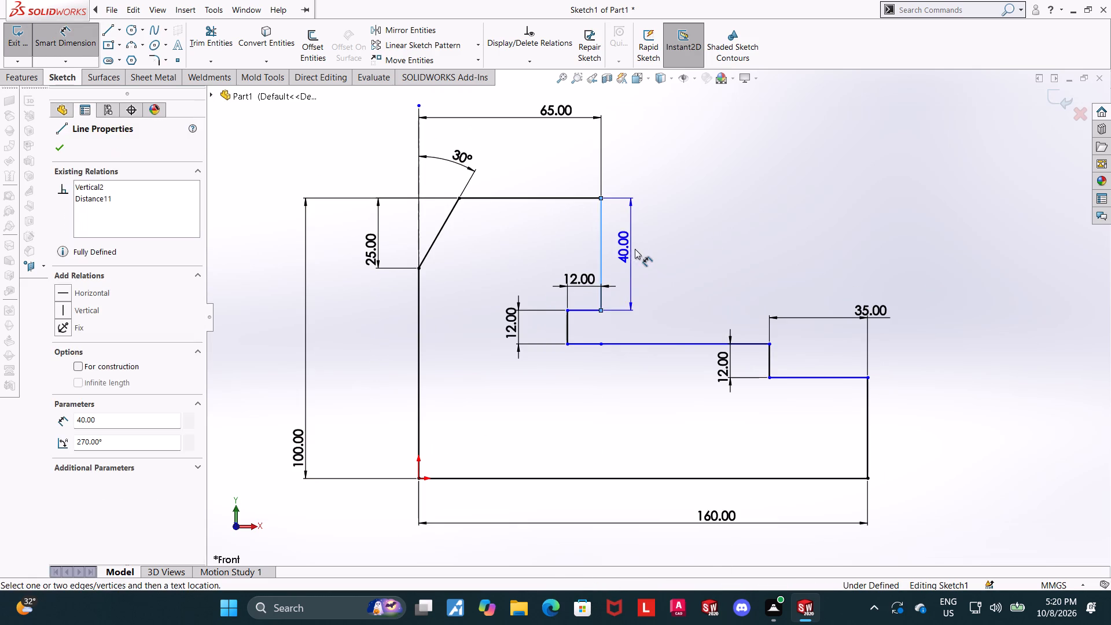
click(641, 252)
click(596, 240)
key(Escape)
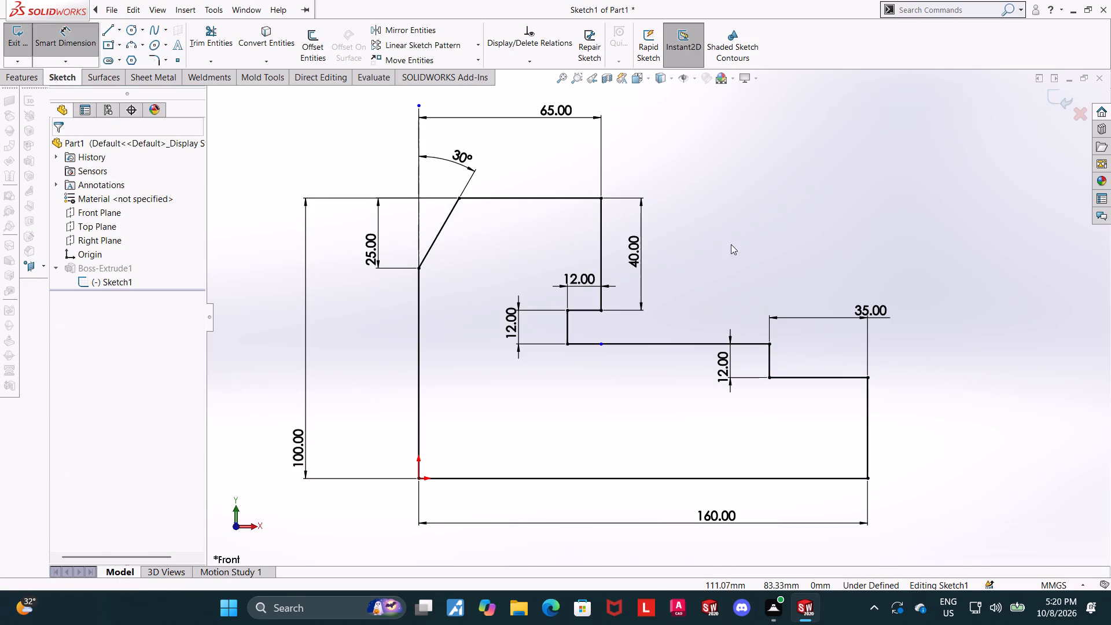
key(Escape)
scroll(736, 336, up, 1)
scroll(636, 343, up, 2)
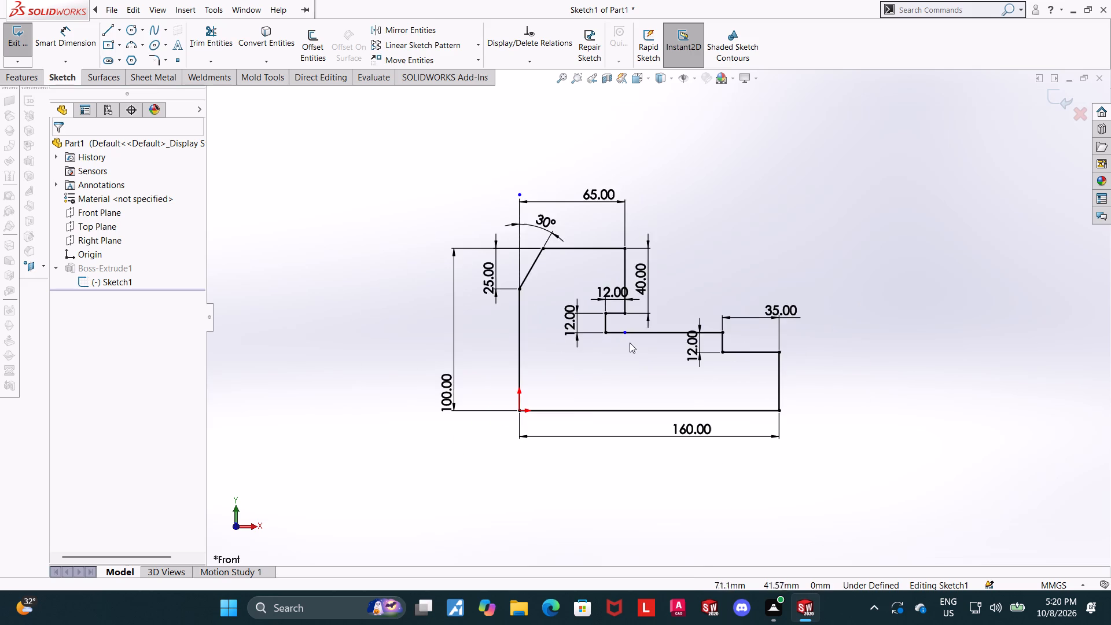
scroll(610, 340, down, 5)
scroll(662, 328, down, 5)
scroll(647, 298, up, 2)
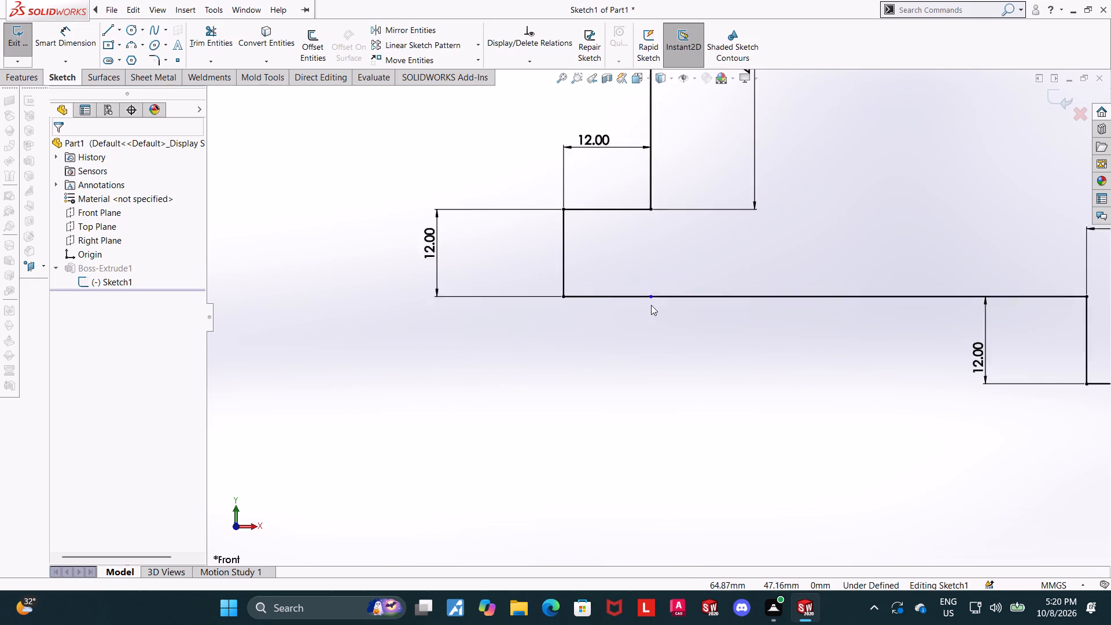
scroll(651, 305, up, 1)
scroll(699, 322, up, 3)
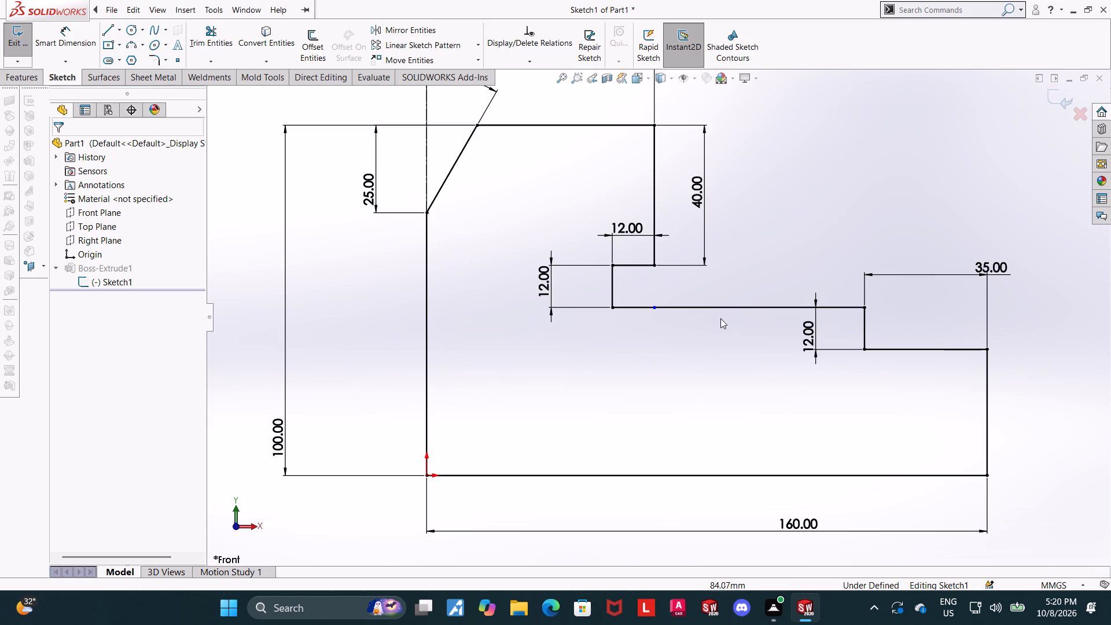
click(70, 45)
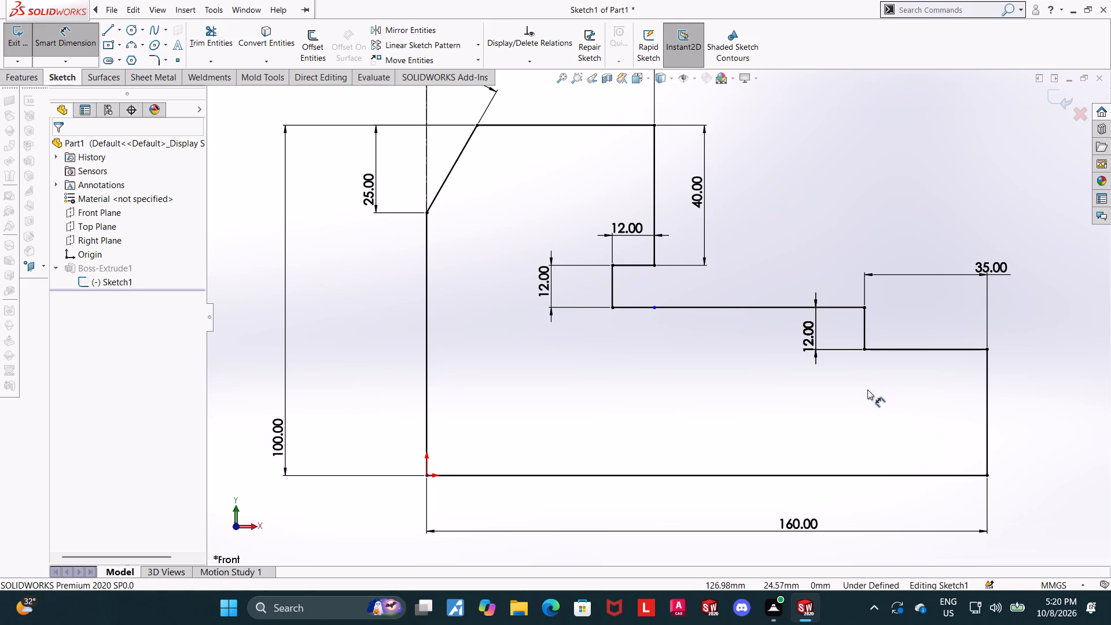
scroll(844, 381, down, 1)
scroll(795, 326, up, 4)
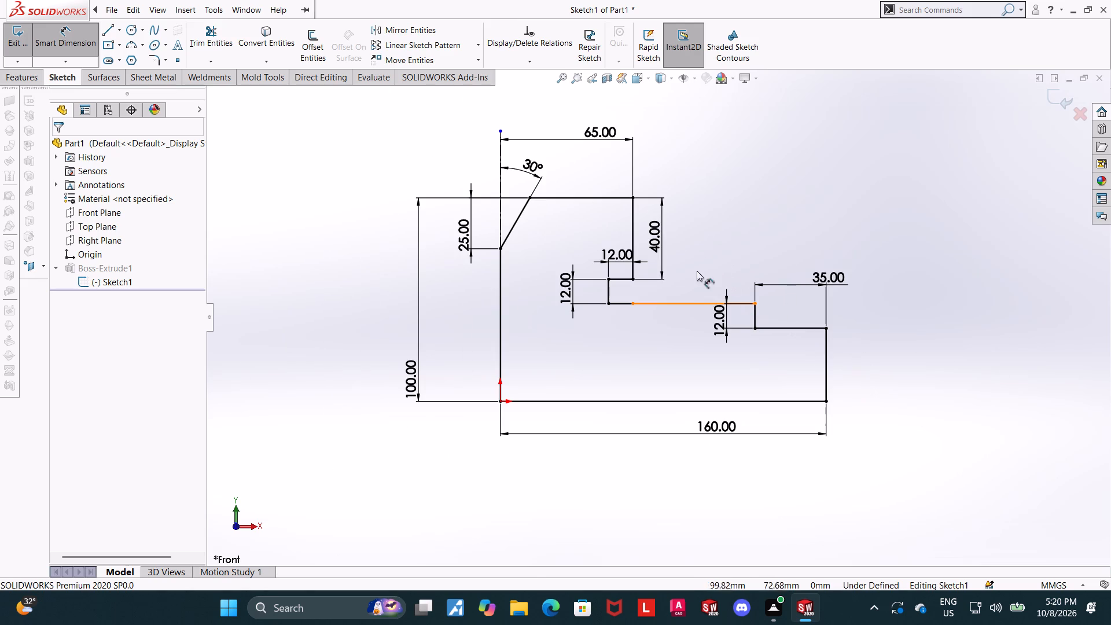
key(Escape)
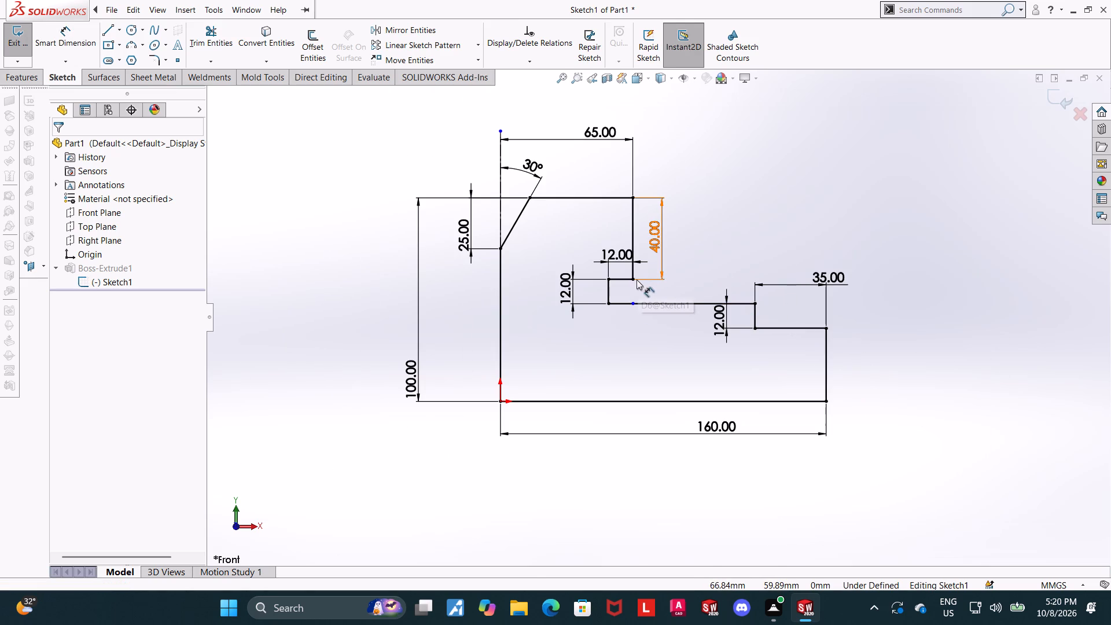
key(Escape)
Add a vertical relation between the notch's upper outer corner and the loose point below it on the step line.
click(636, 280)
ctrl+click(635, 302)
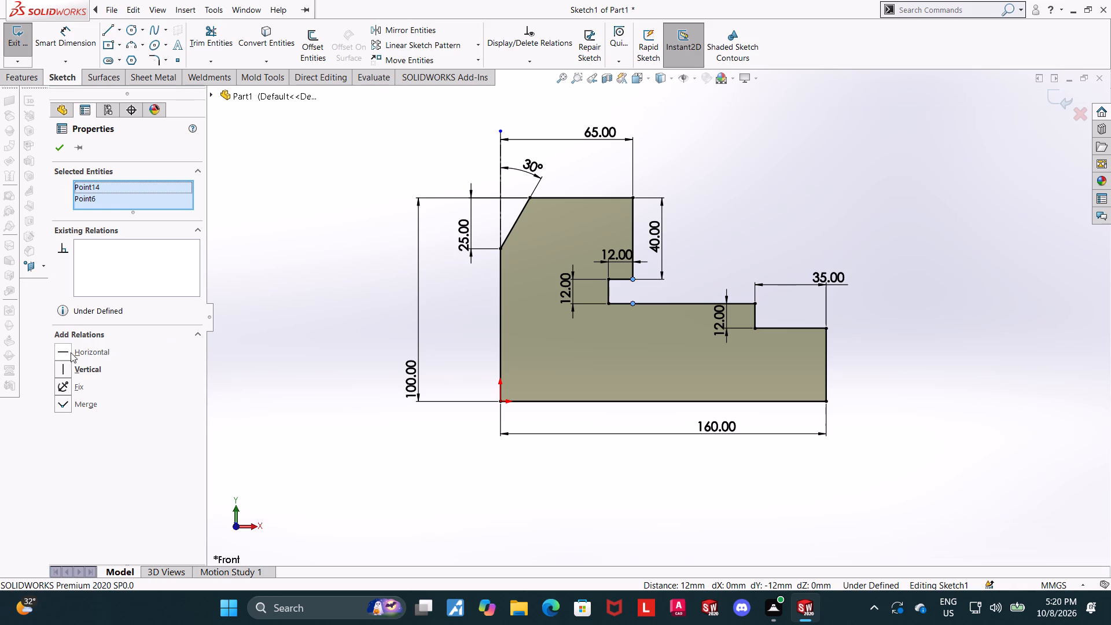
click(62, 365)
key(Escape)
key(Escape)
key(Escape)
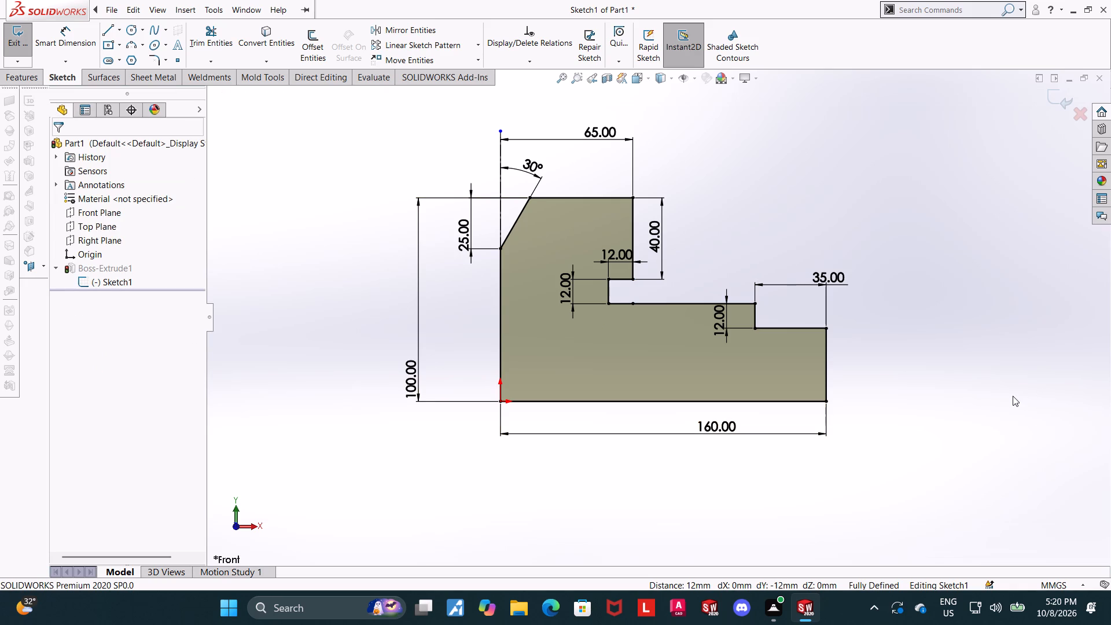
Exit the edited profile sketch so the extrusion rebuilds with the corner notch.
scroll(1003, 389, down, 1)
middle_drag(807, 282, 851, 388)
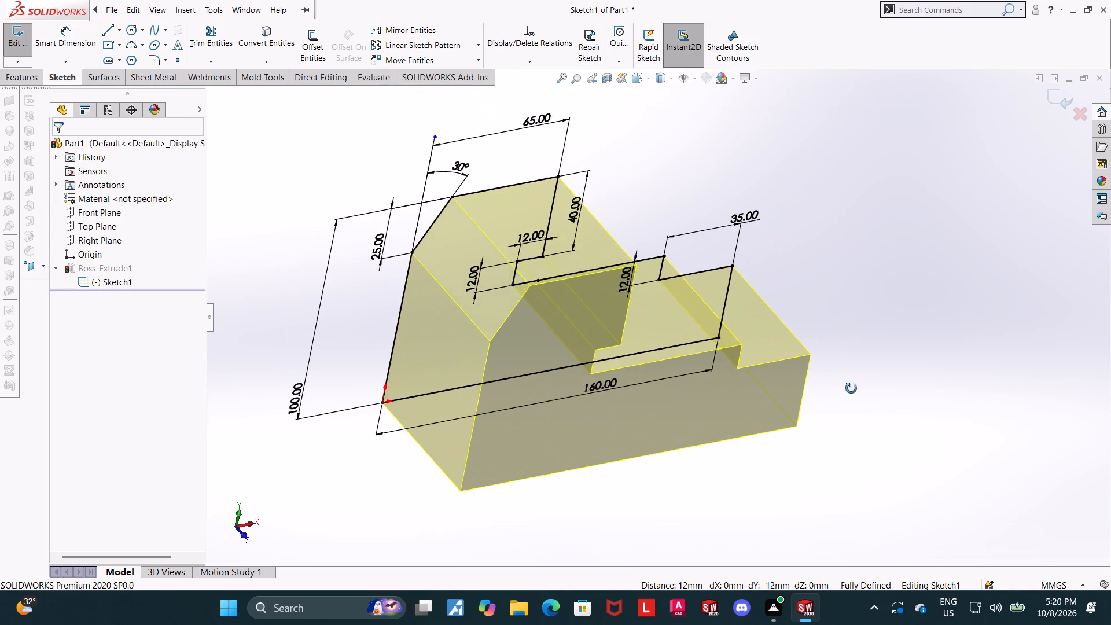
middle_drag(851, 388, 851, 389)
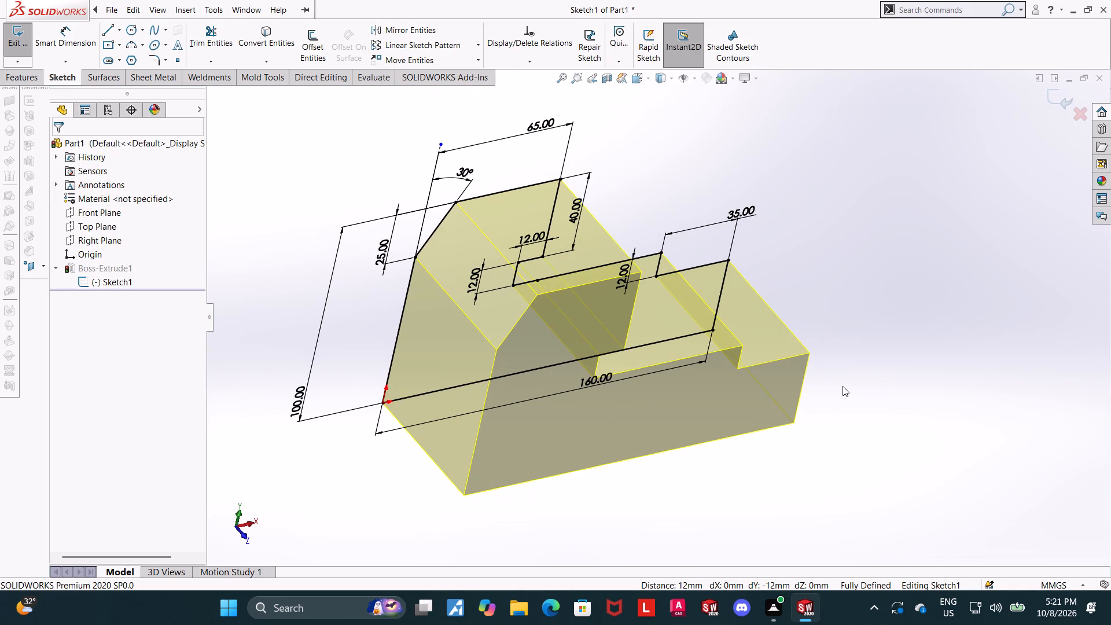
middle_drag(838, 380, 800, 331)
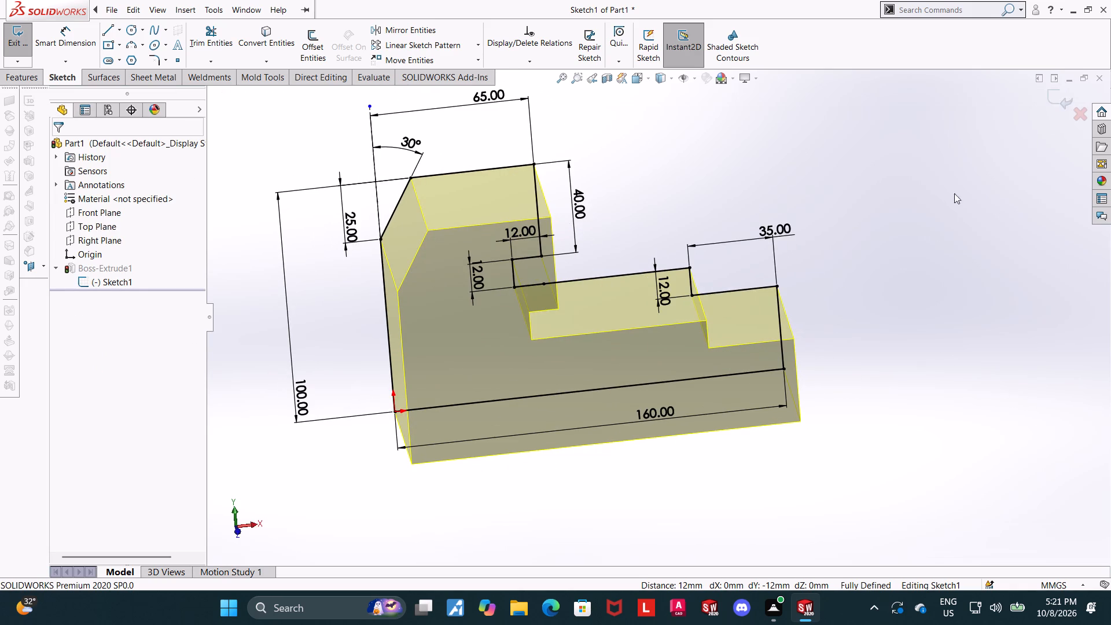
middle_drag(954, 194, 941, 187)
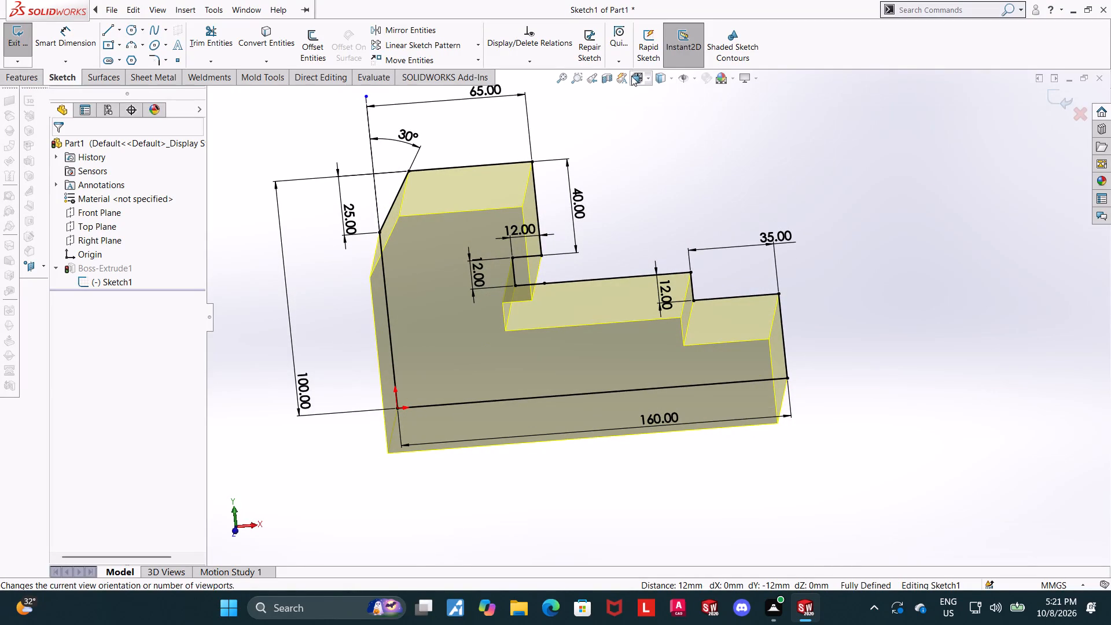
click(631, 76)
click(523, 358)
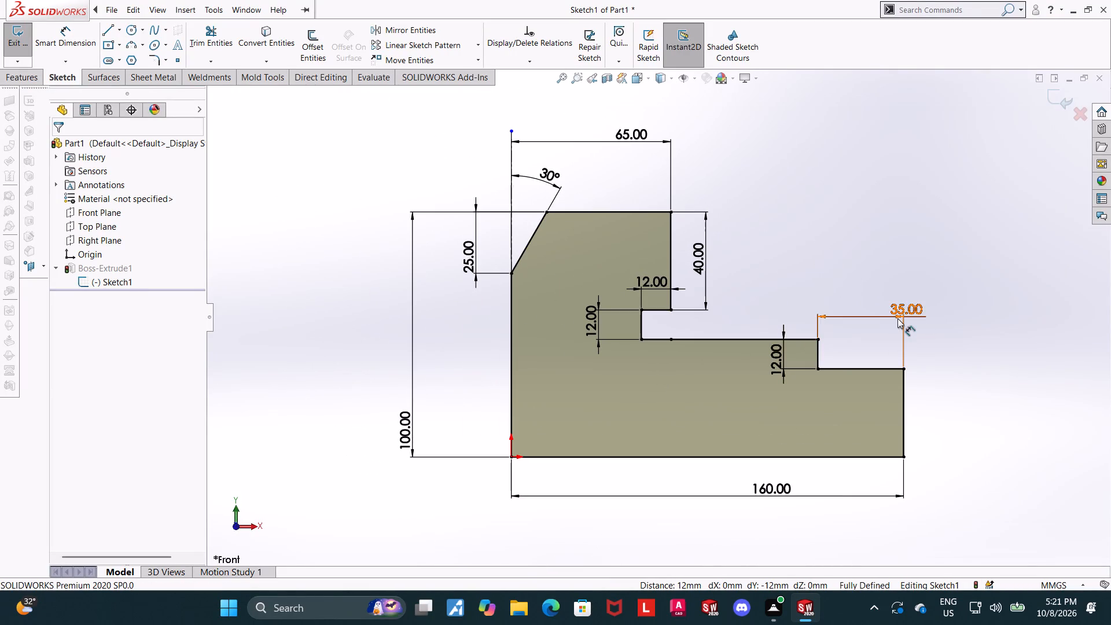
click(1055, 94)
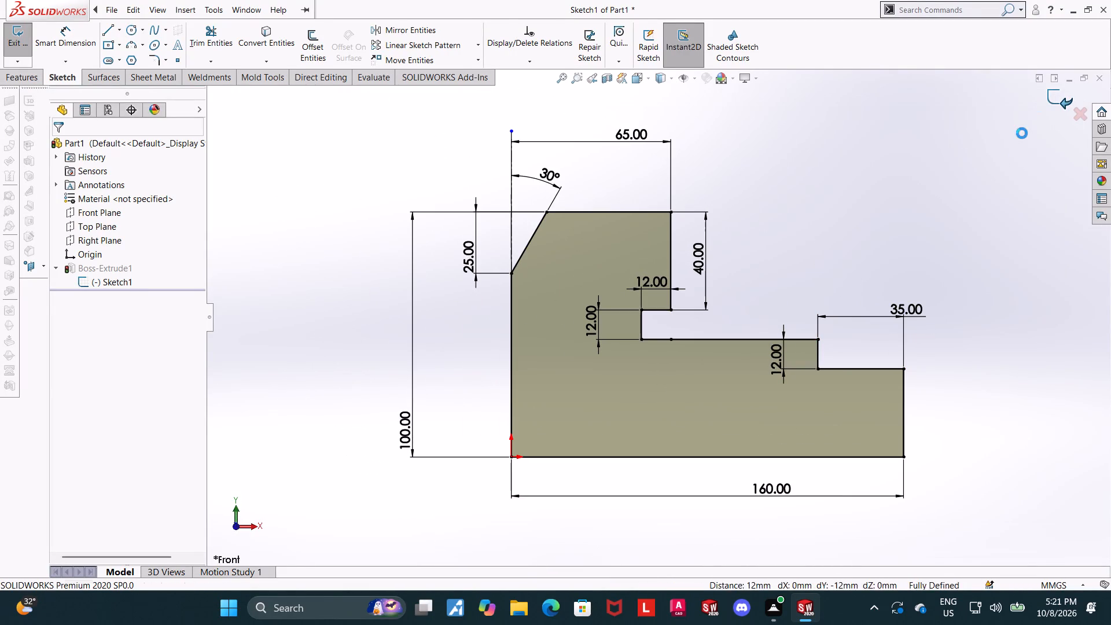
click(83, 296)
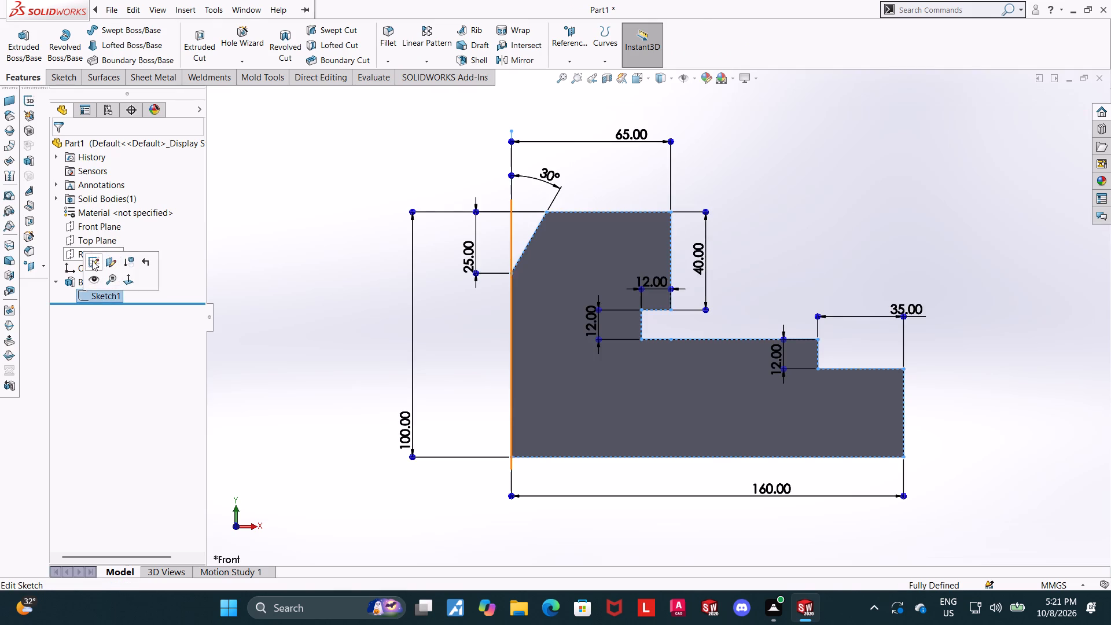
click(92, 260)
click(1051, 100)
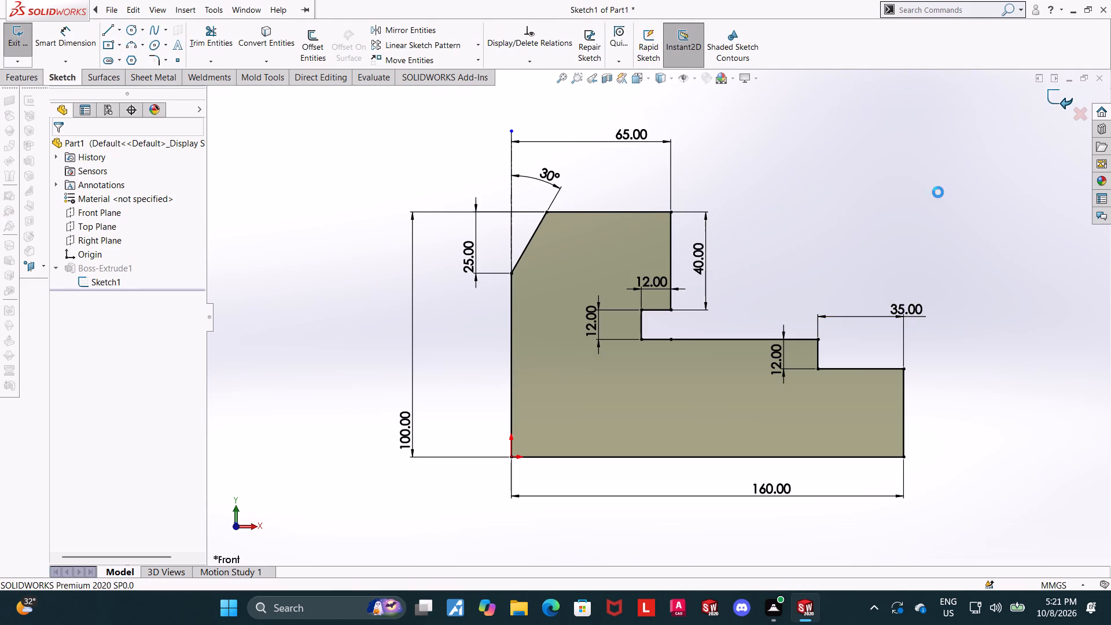
Examine the rebuilt block with its corner notch from several angles.
scroll(869, 246, up, 1)
middle_drag(841, 259, 808, 297)
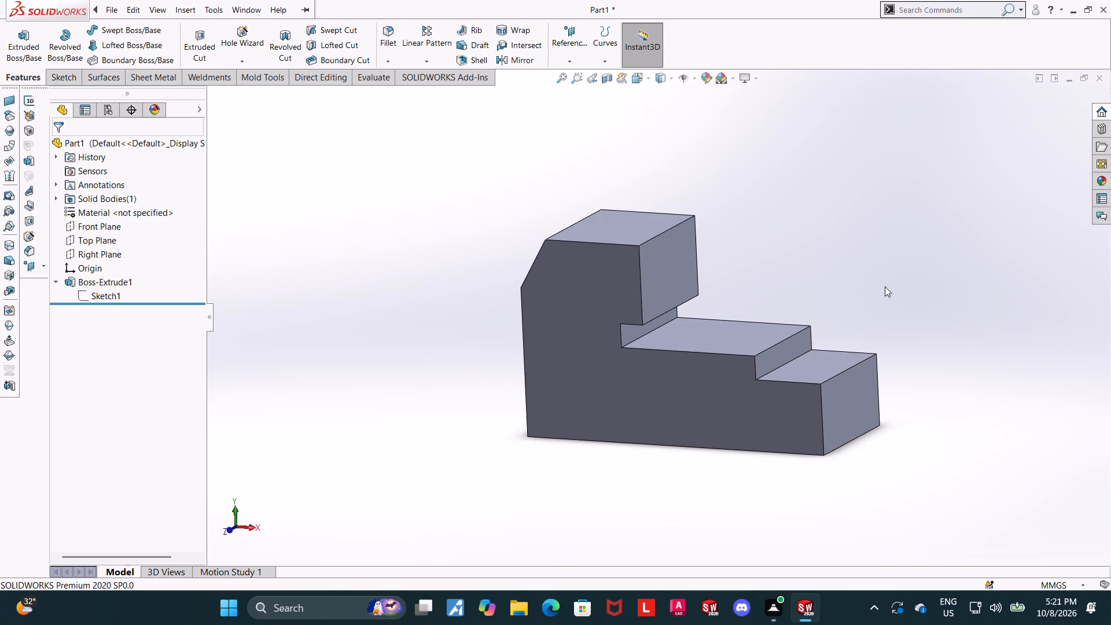
scroll(823, 297, down, 1)
middle_drag(841, 311, 853, 350)
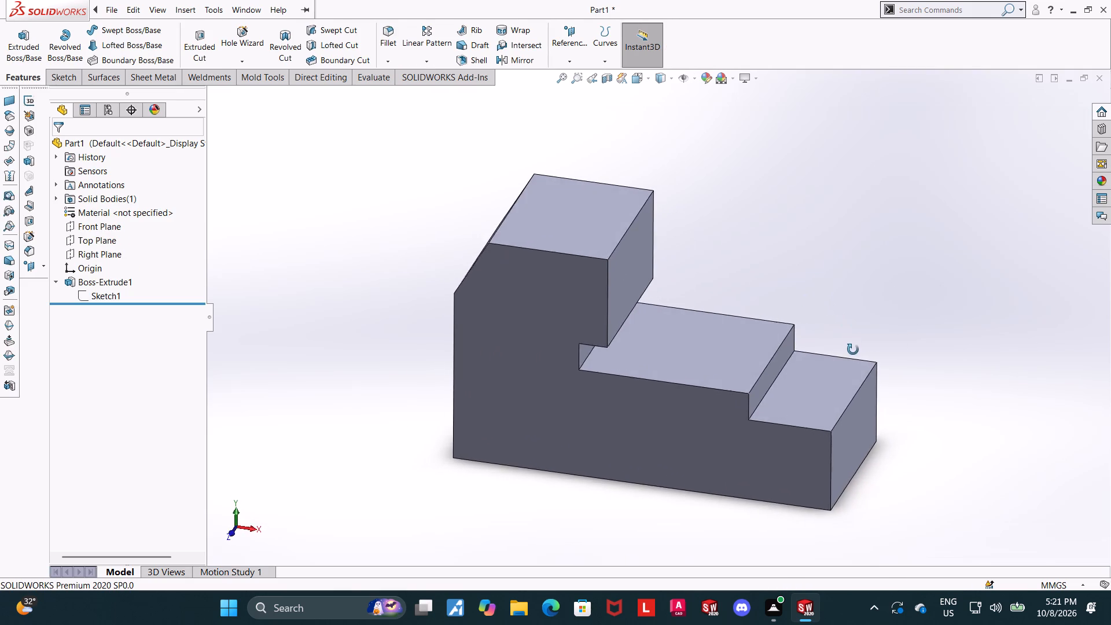
middle_drag(853, 350, 890, 361)
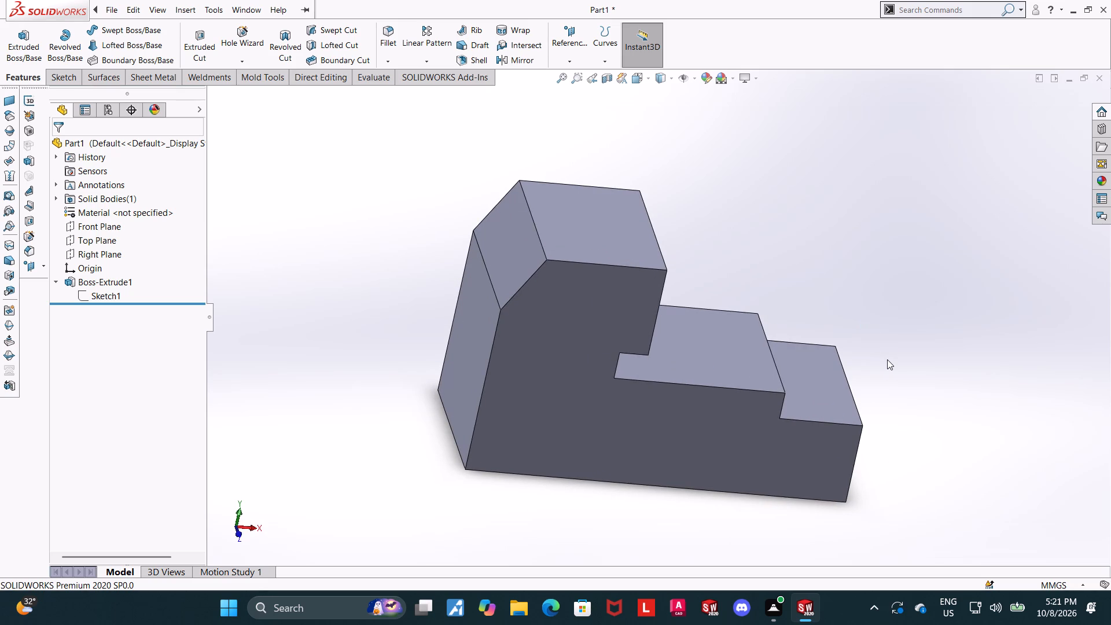
scroll(887, 359, up, 2)
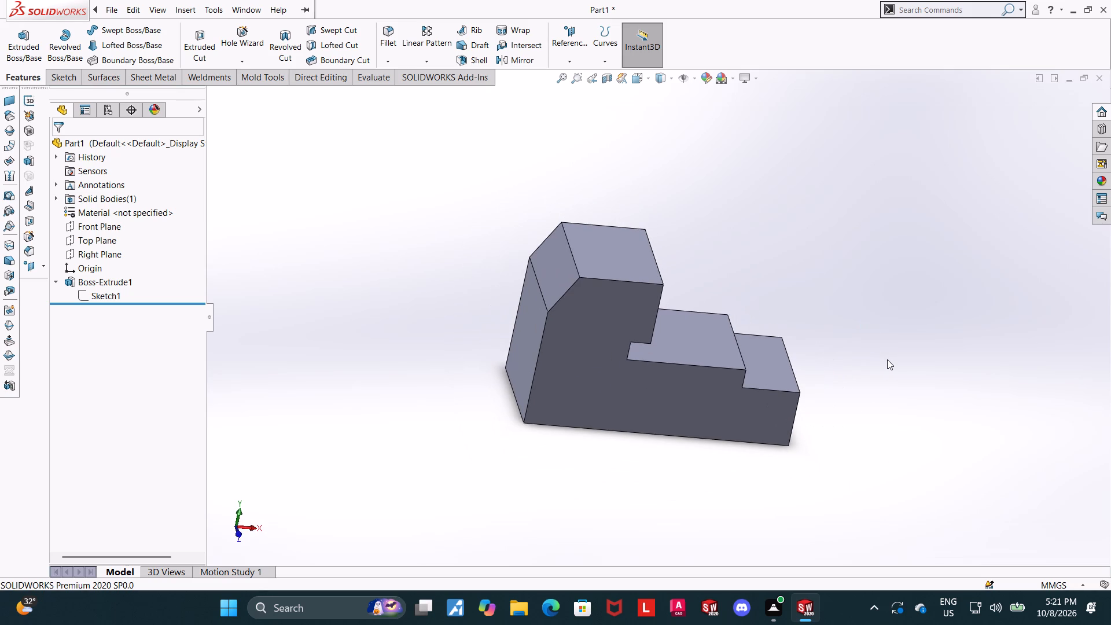
scroll(884, 359, up, 1)
Start a sketch on the block's low-end face and draw a corner rectangle about 37 by 14 mm standing on the bottom edge.
middle_drag(884, 359, 879, 381)
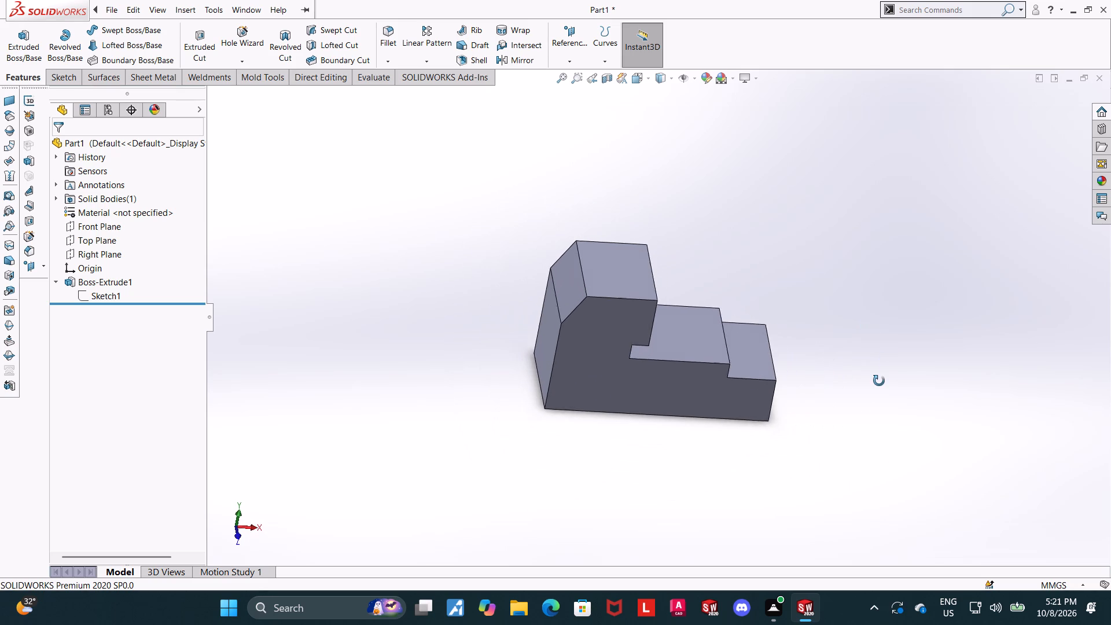
middle_drag(879, 381, 783, 235)
click(738, 345)
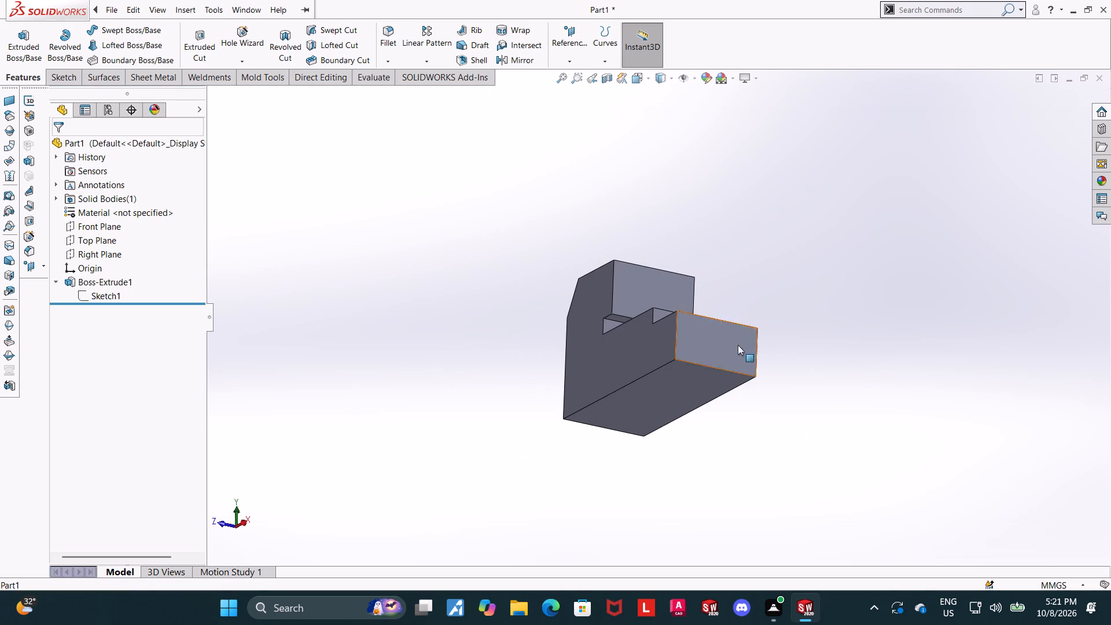
click(792, 314)
click(83, 316)
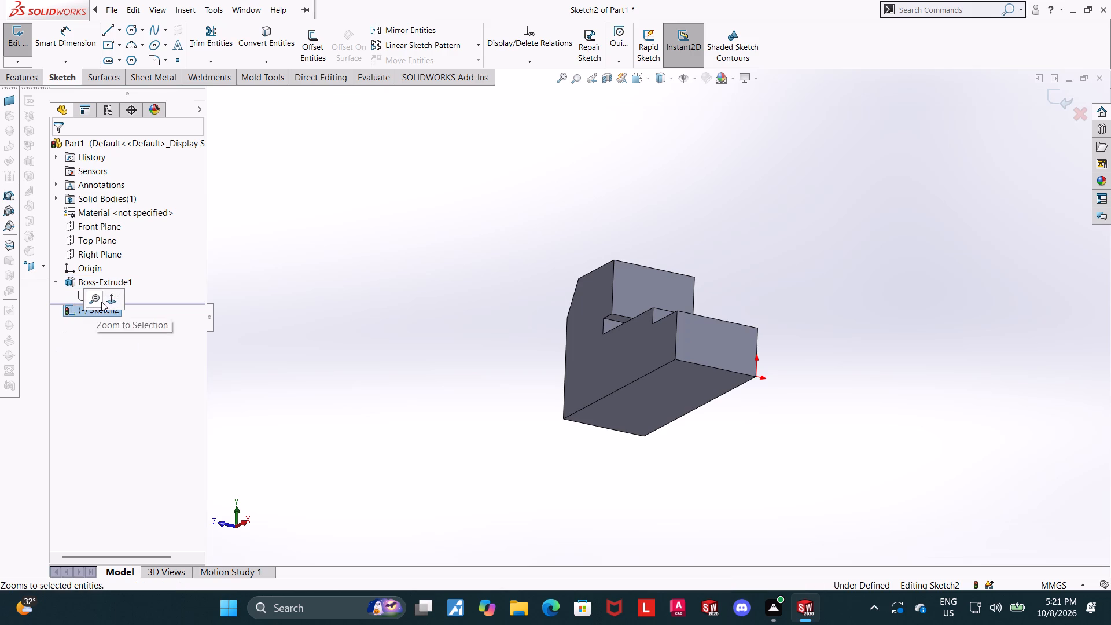
click(105, 301)
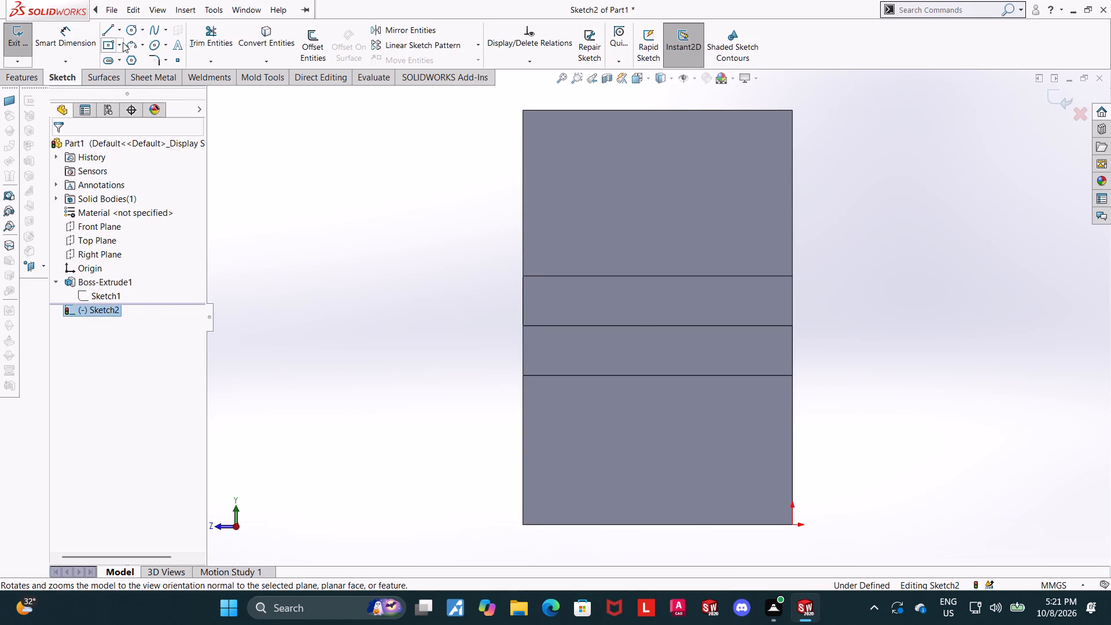
click(123, 42)
click(120, 56)
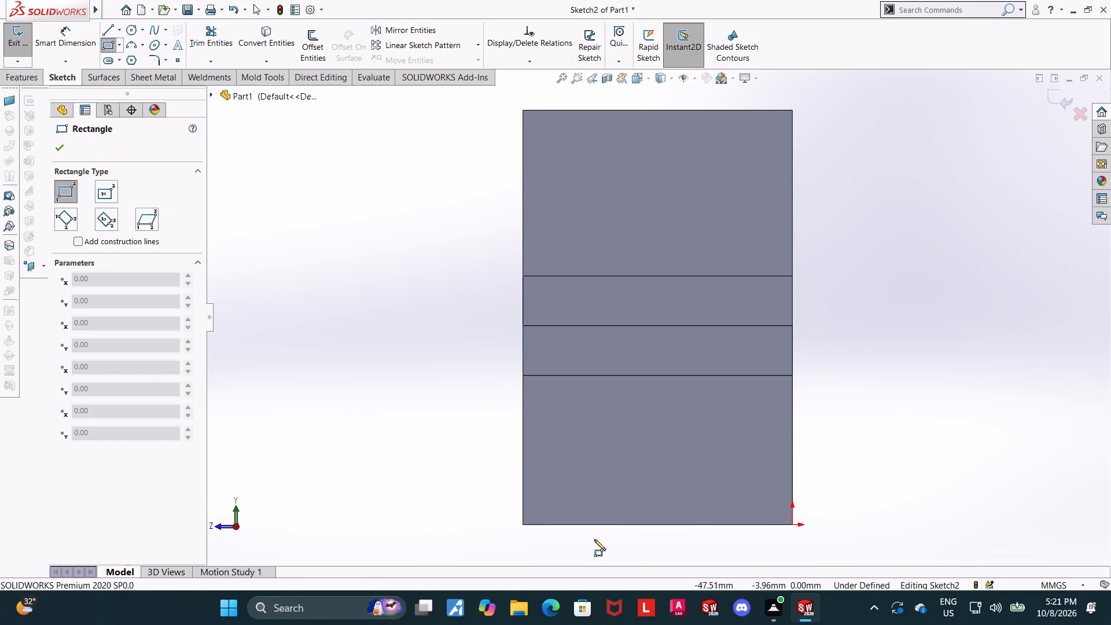
click(582, 525)
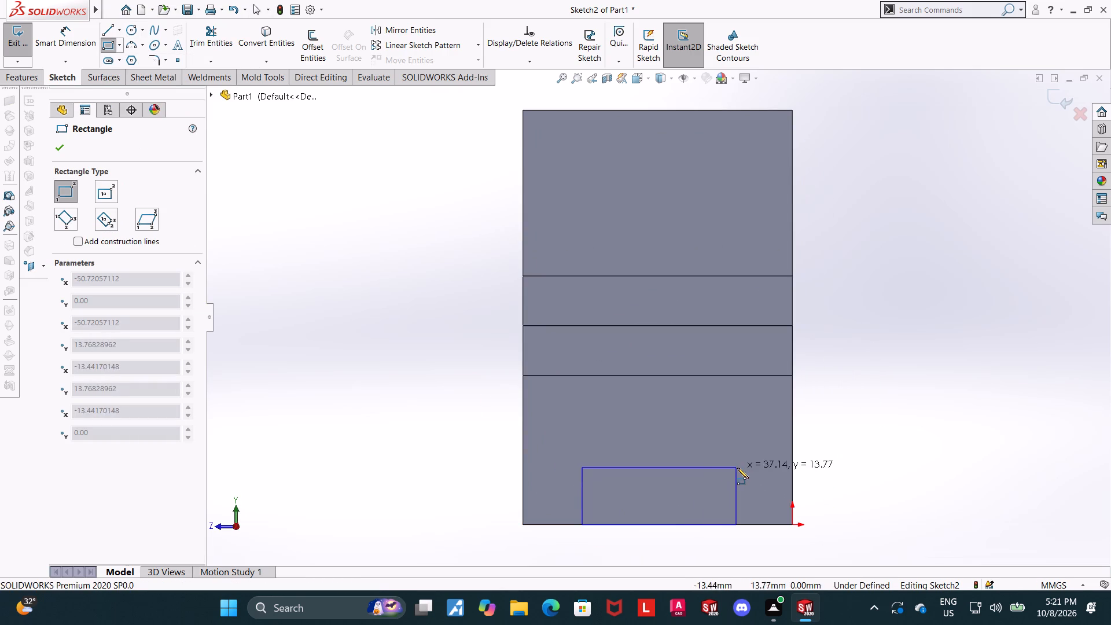
click(737, 468)
key(Escape)
key(Escape)
Dimension the rectangle's left side 20 mm from the left vertical edge of the end face.
click(67, 38)
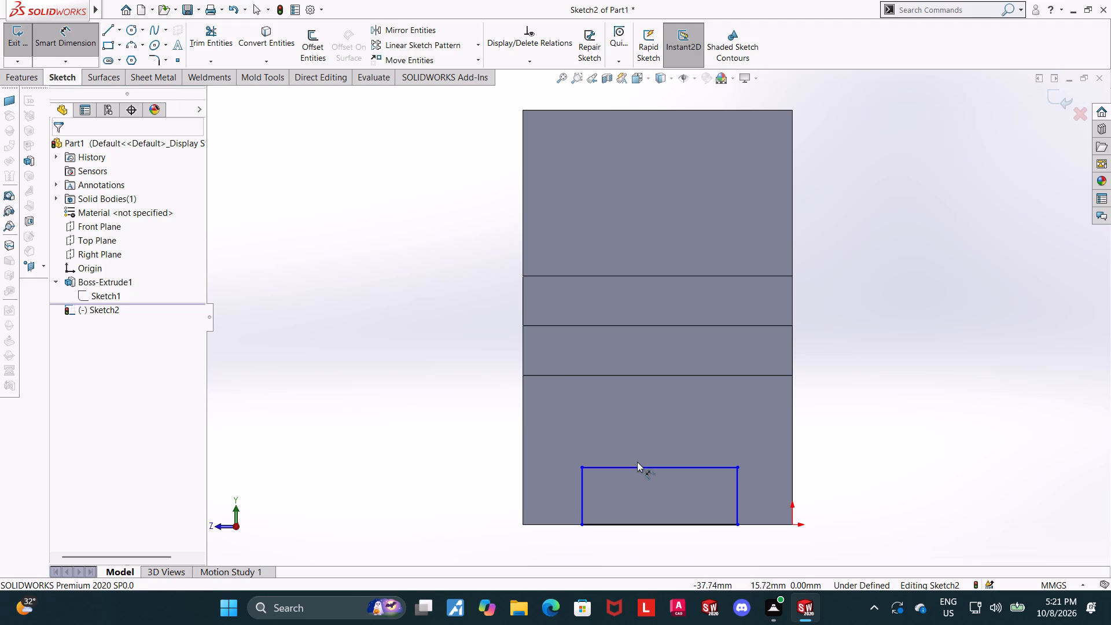
click(638, 466)
key(Escape)
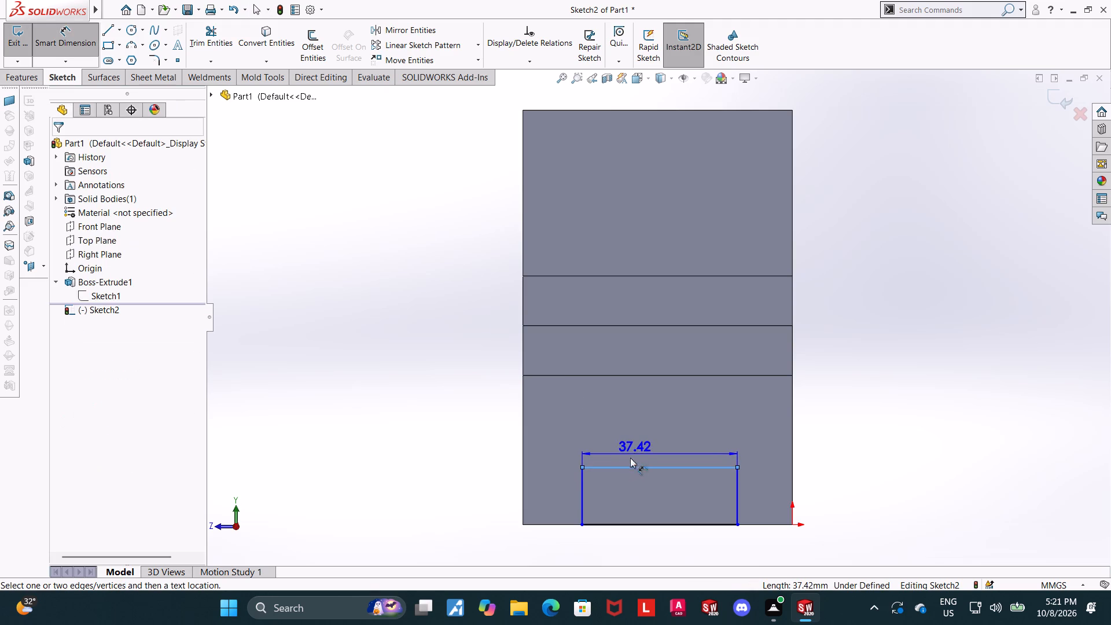
click(586, 491)
click(582, 492)
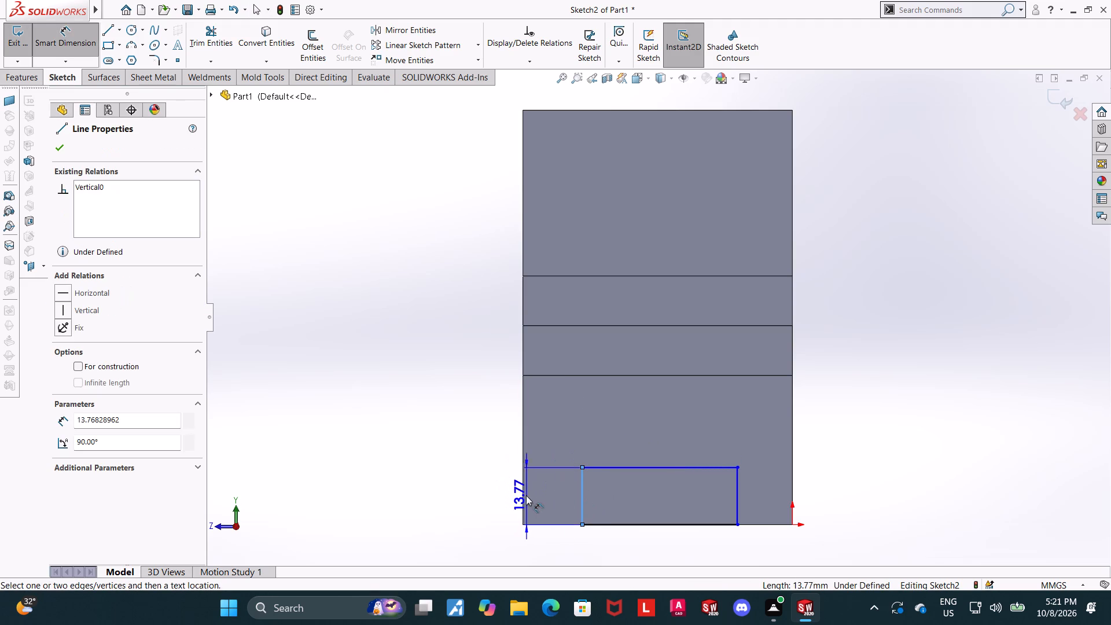
click(523, 495)
click(550, 494)
text(20)
key(Return)
key(Escape)
key(Escape)
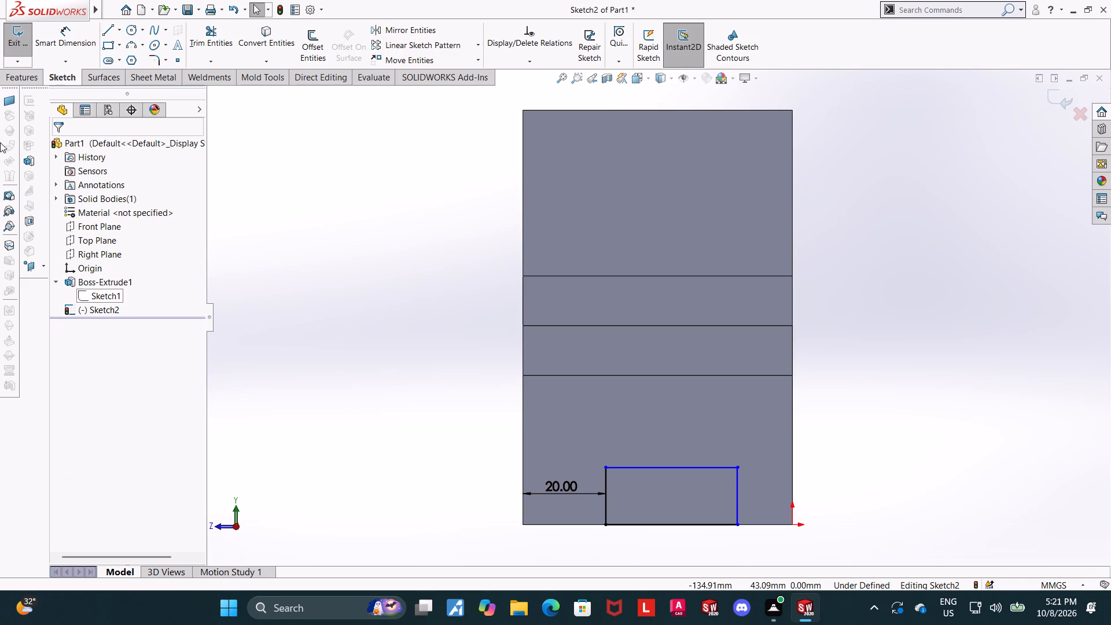
Dimension the rectangle's right side 20 mm from the right vertical edge of the end face.
click(61, 47)
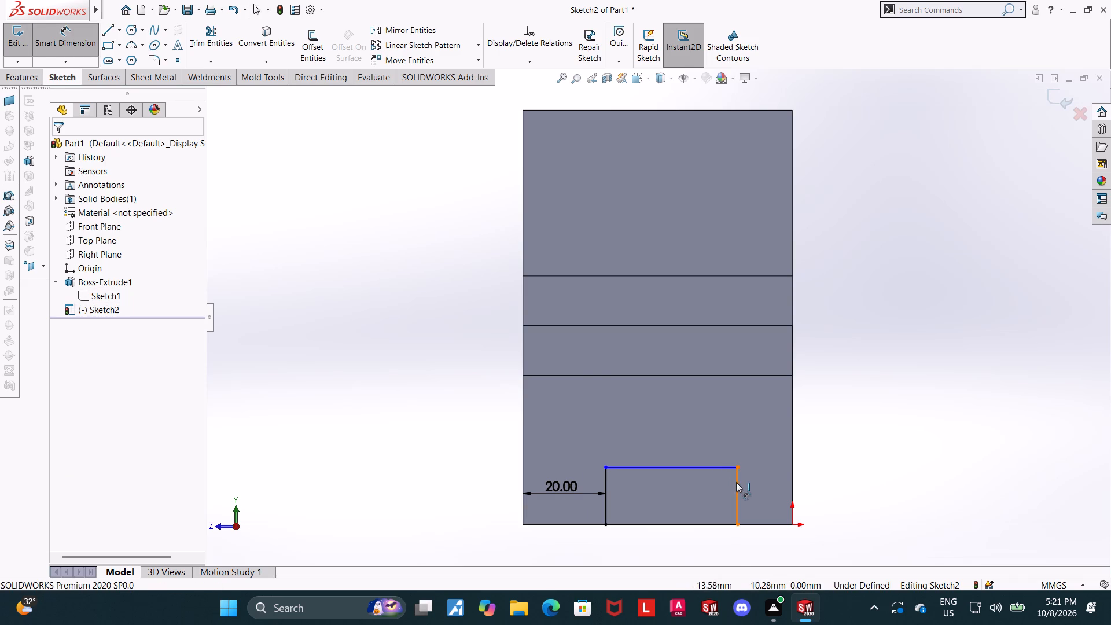
click(736, 482)
click(791, 478)
click(777, 487)
text(20)
key(Return)
key(Escape)
key(Escape)
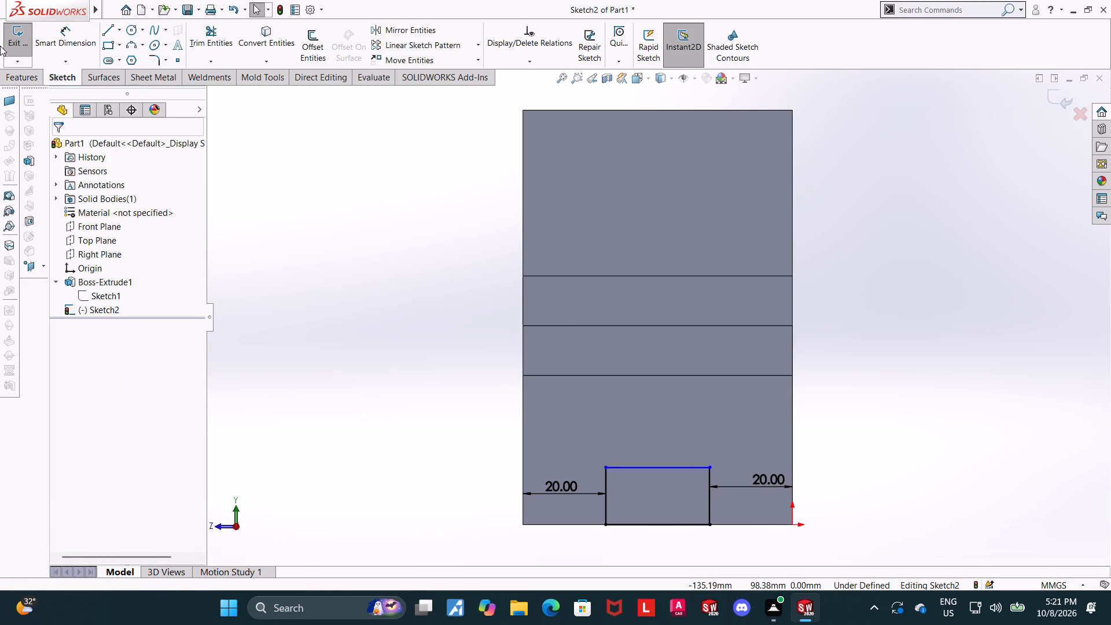
Dimension the rectangle's height as 5 mm.
click(59, 38)
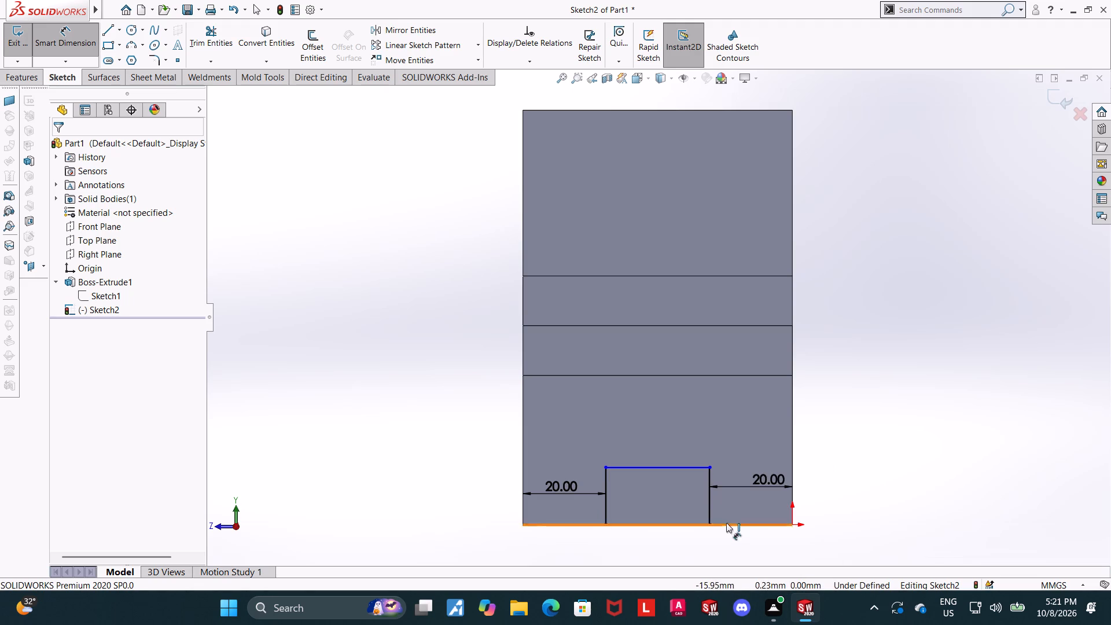
click(708, 500)
click(858, 491)
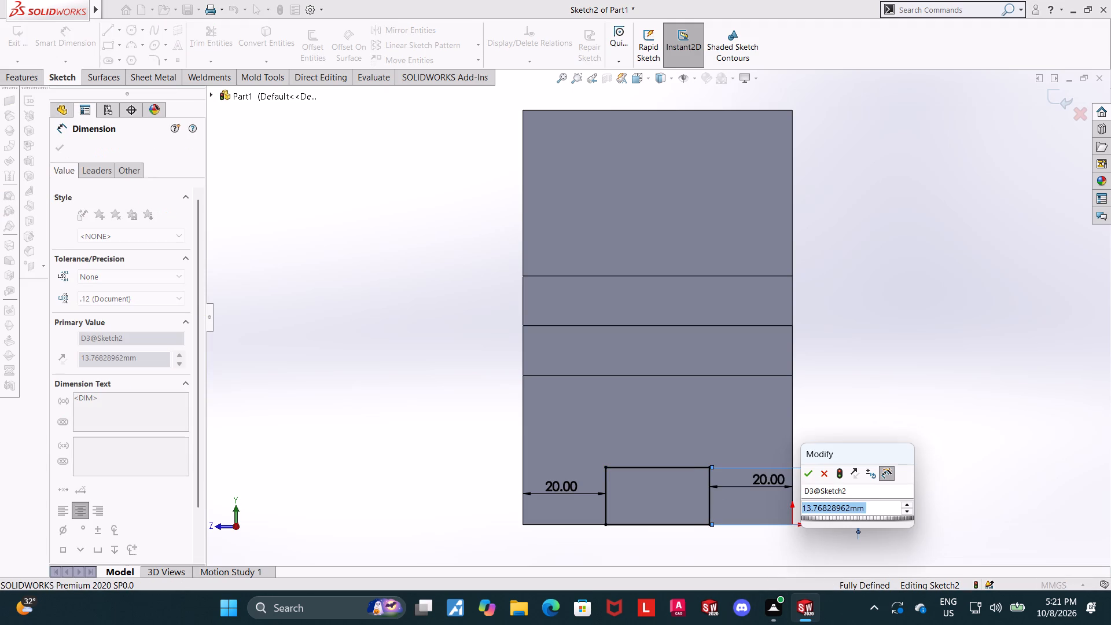
key(5)
key(Return)
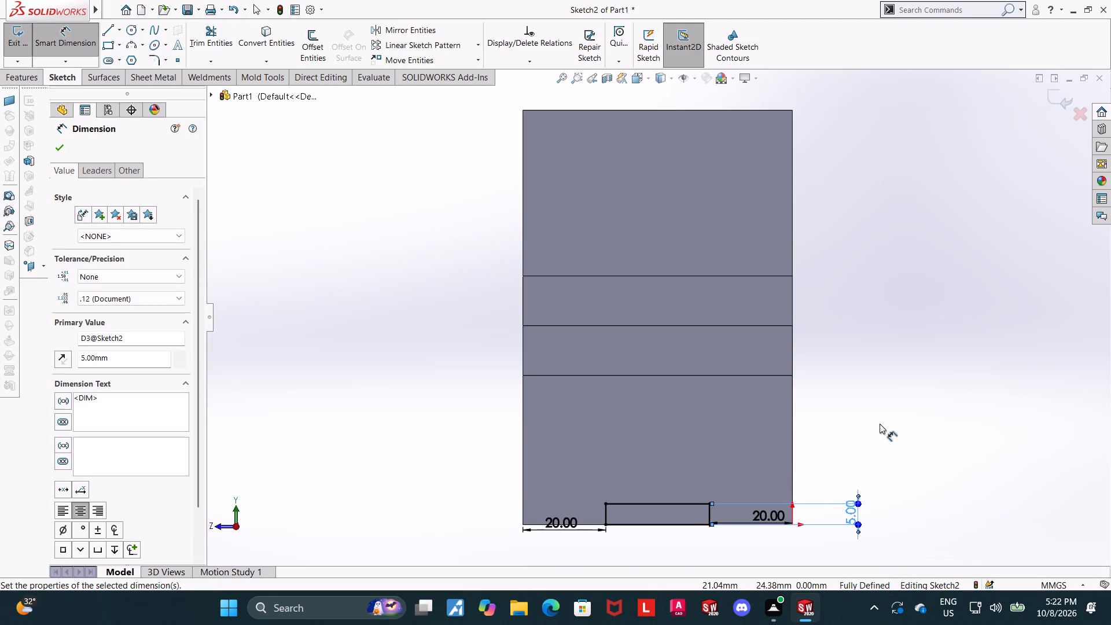
Close the rectangle sketch and cut it Through All along the underside of the block with Extruded Cut.
click(1058, 95)
scroll(887, 258, up, 2)
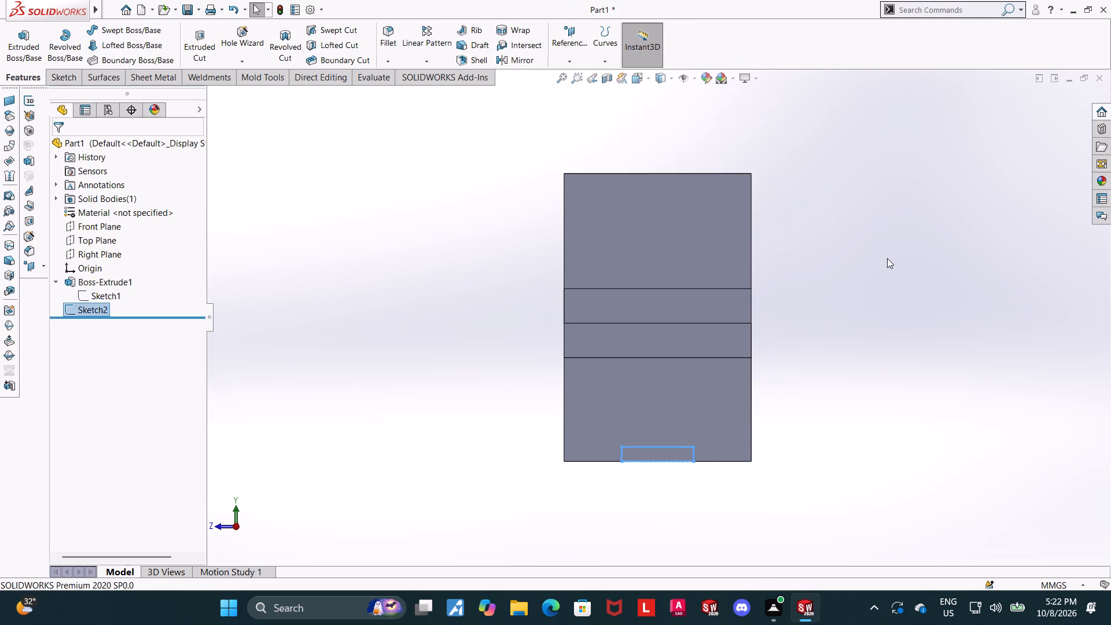
middle_drag(886, 259, 914, 277)
click(203, 40)
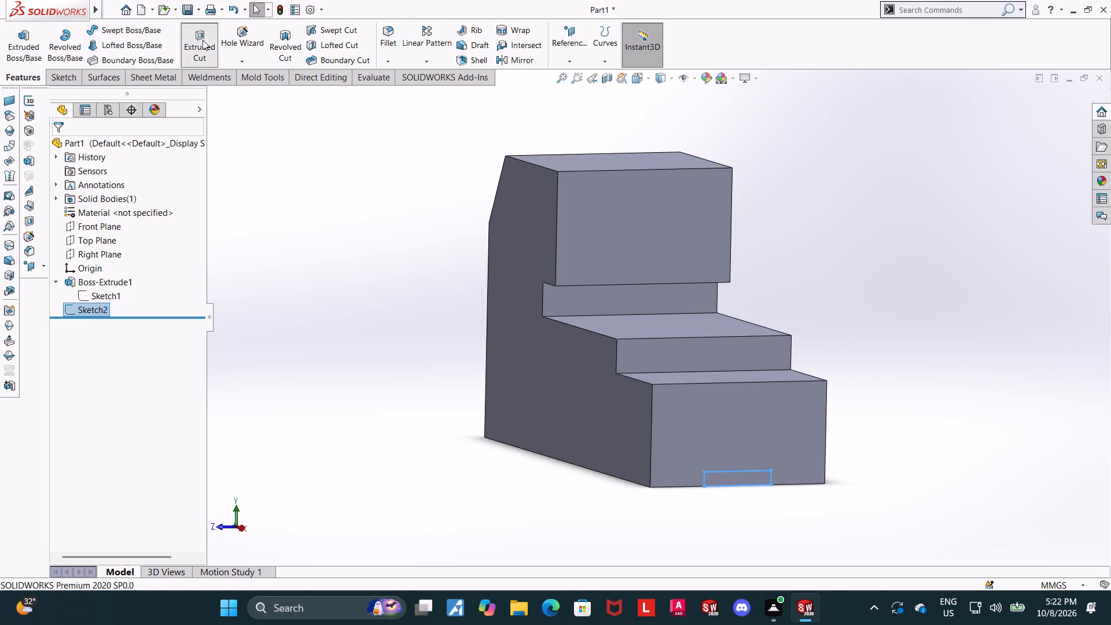
middle_drag(329, 208, 360, 223)
click(102, 222)
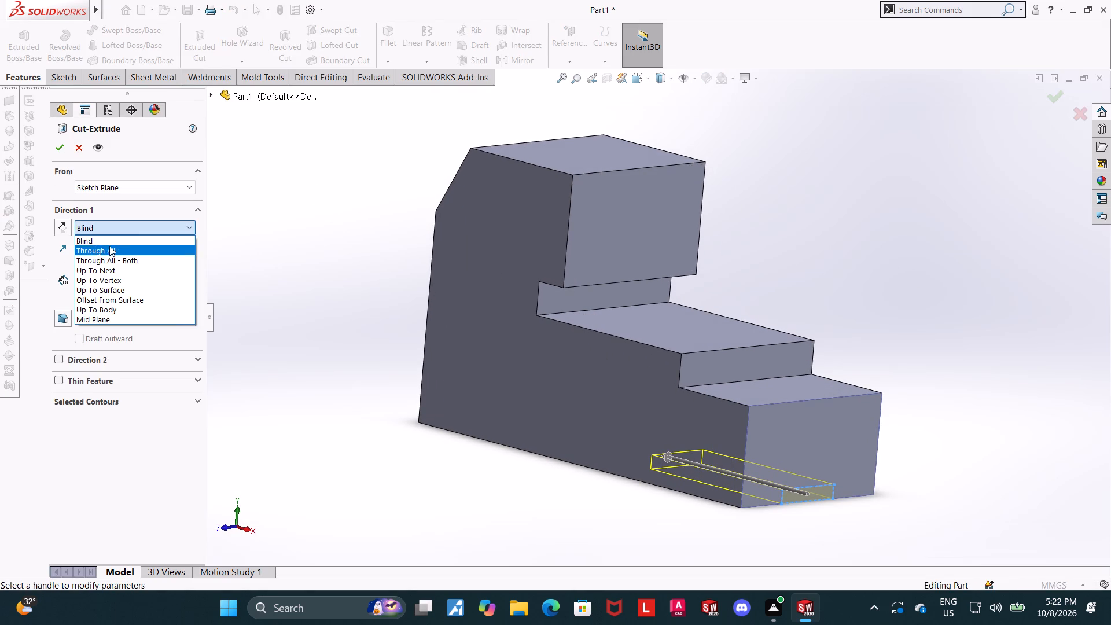
click(109, 246)
click(61, 142)
click(304, 394)
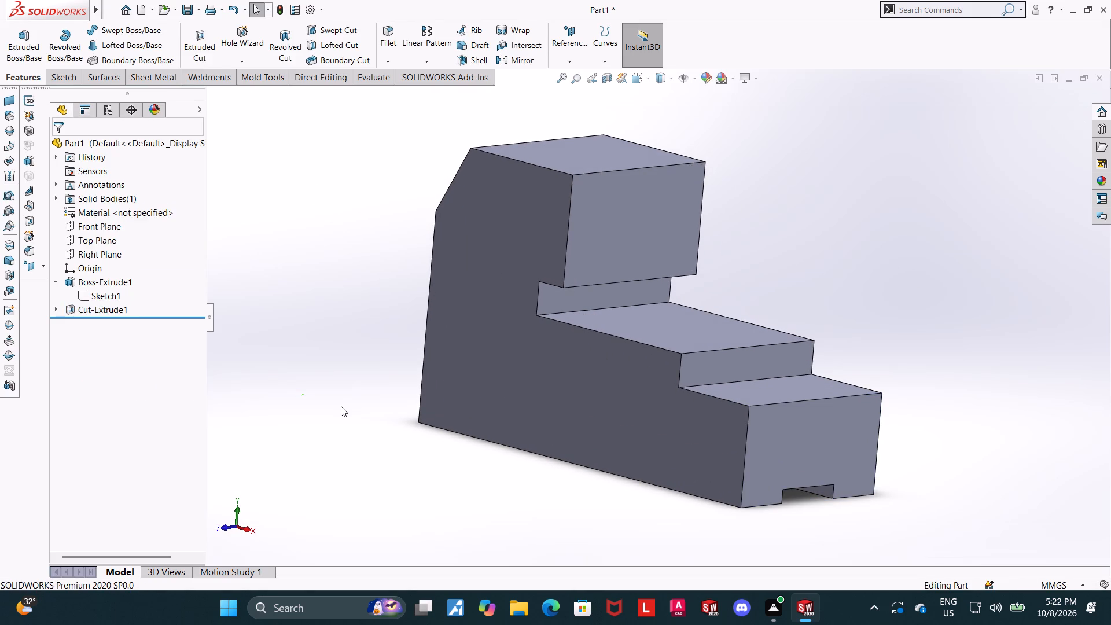
Edit the base profile sketch and draw a three-line rectangular tab, about 20 mm wide and 7 mm deep, below the bottom line.
click(120, 292)
click(158, 278)
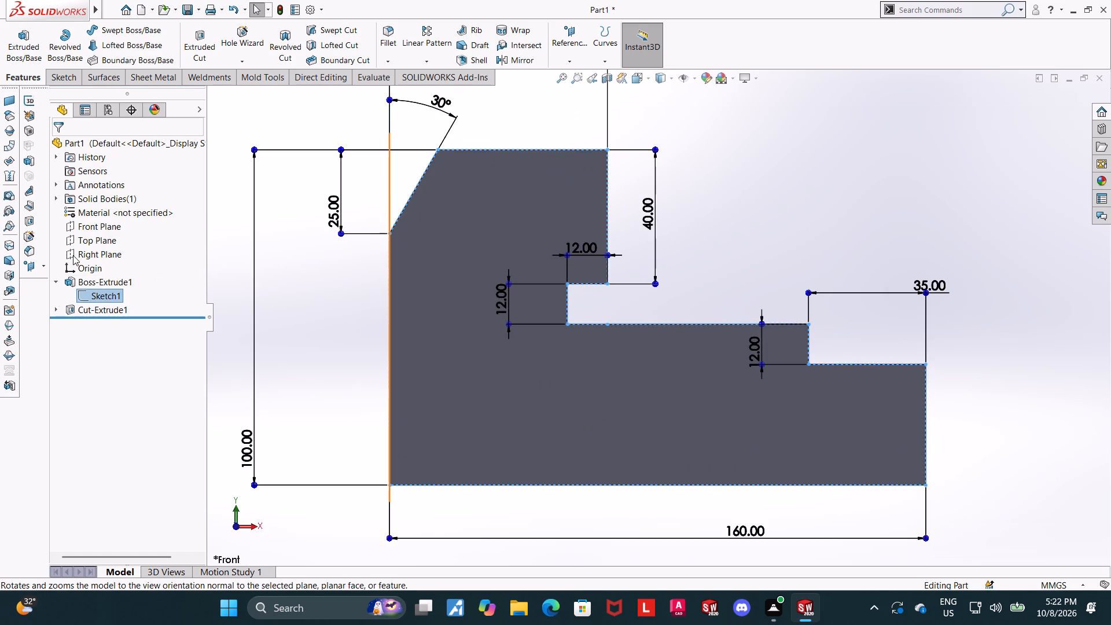
click(90, 295)
click(101, 261)
scroll(823, 465, up, 3)
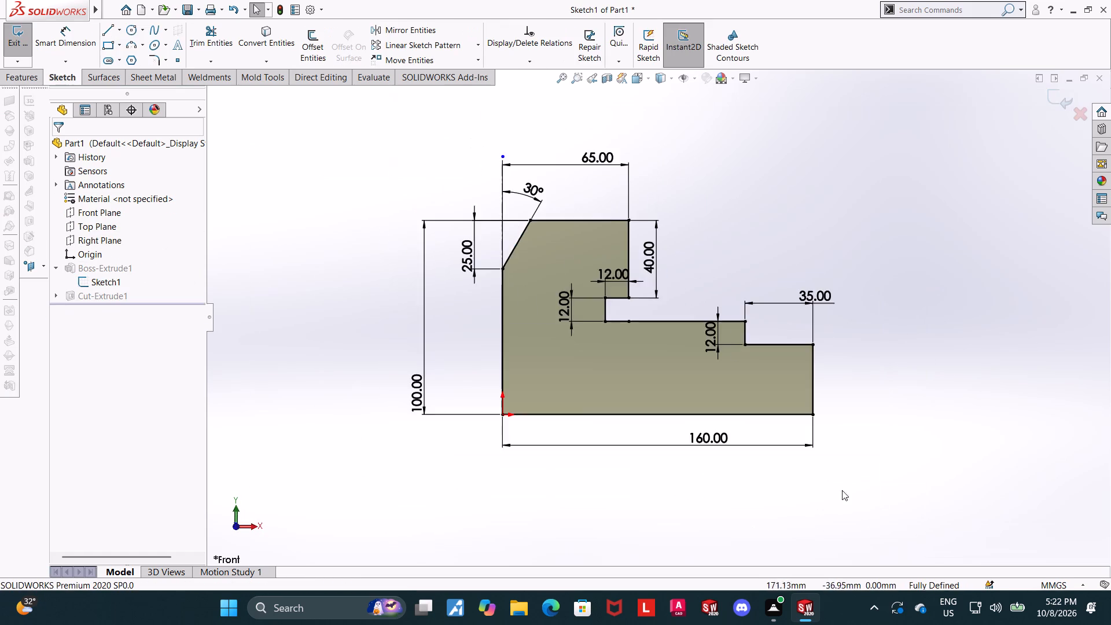
scroll(819, 455, down, 3)
click(106, 29)
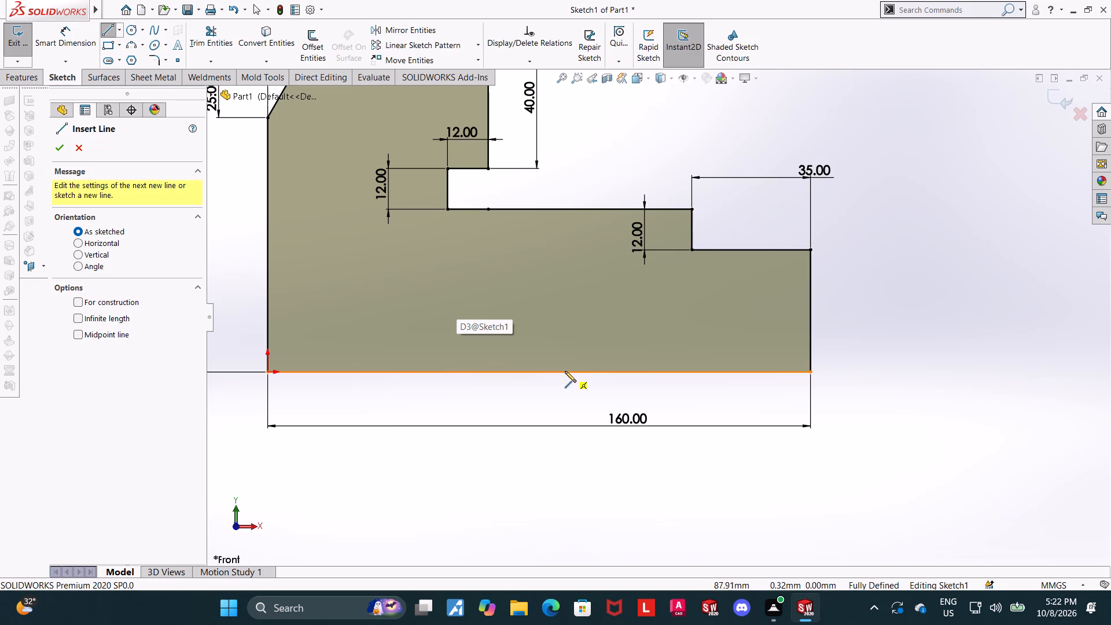
click(550, 372)
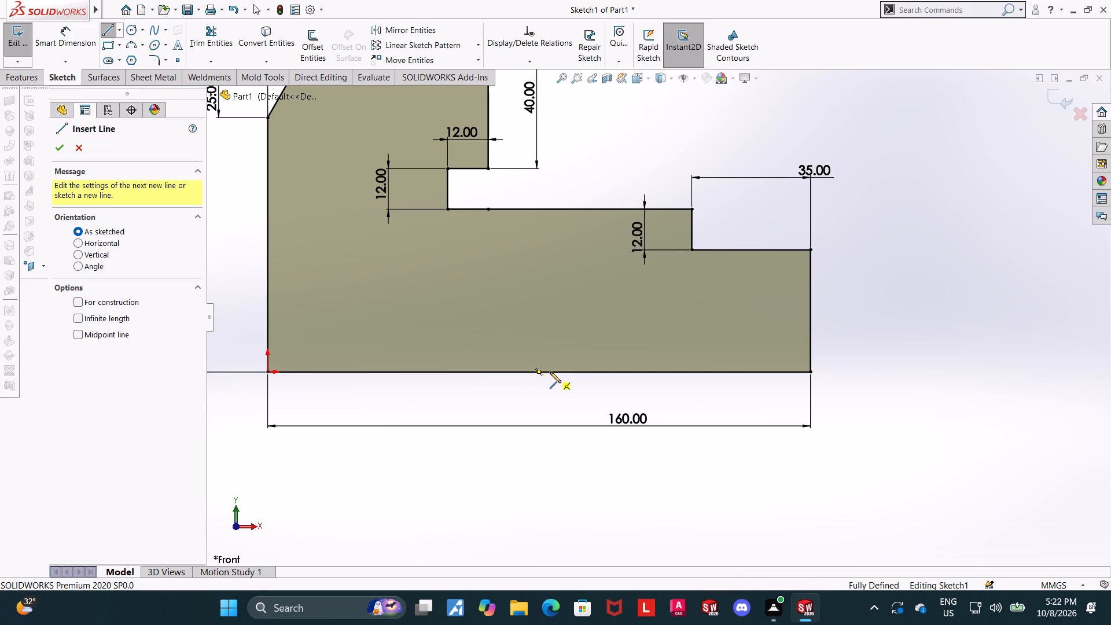
click(549, 396)
click(619, 396)
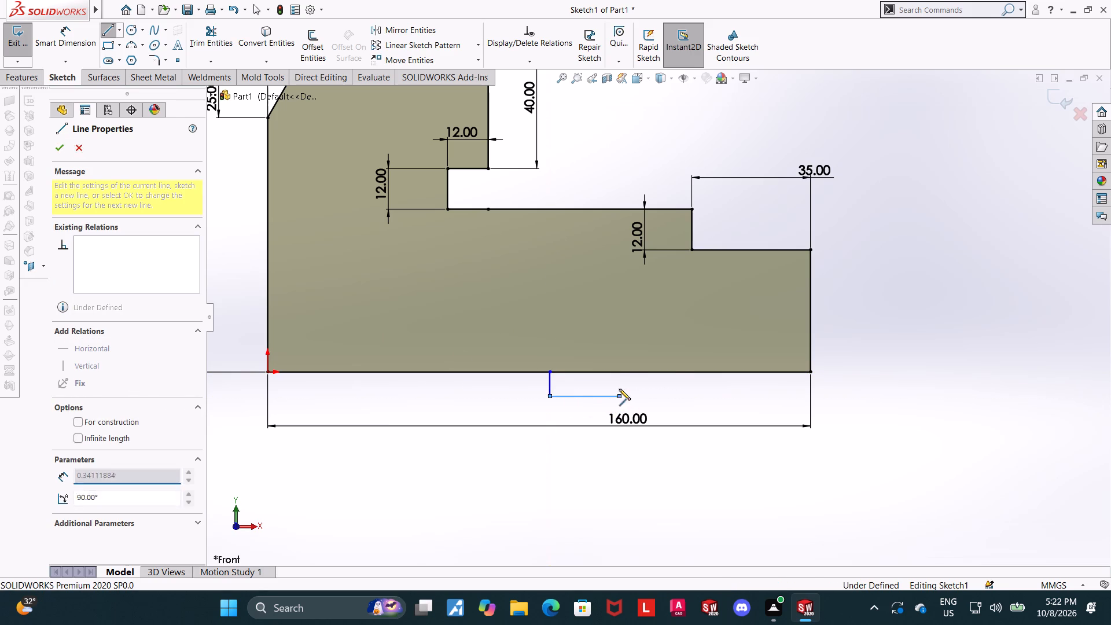
click(616, 373)
key(Escape)
key(Escape)
Dimension the tab's width as 30 mm.
click(73, 40)
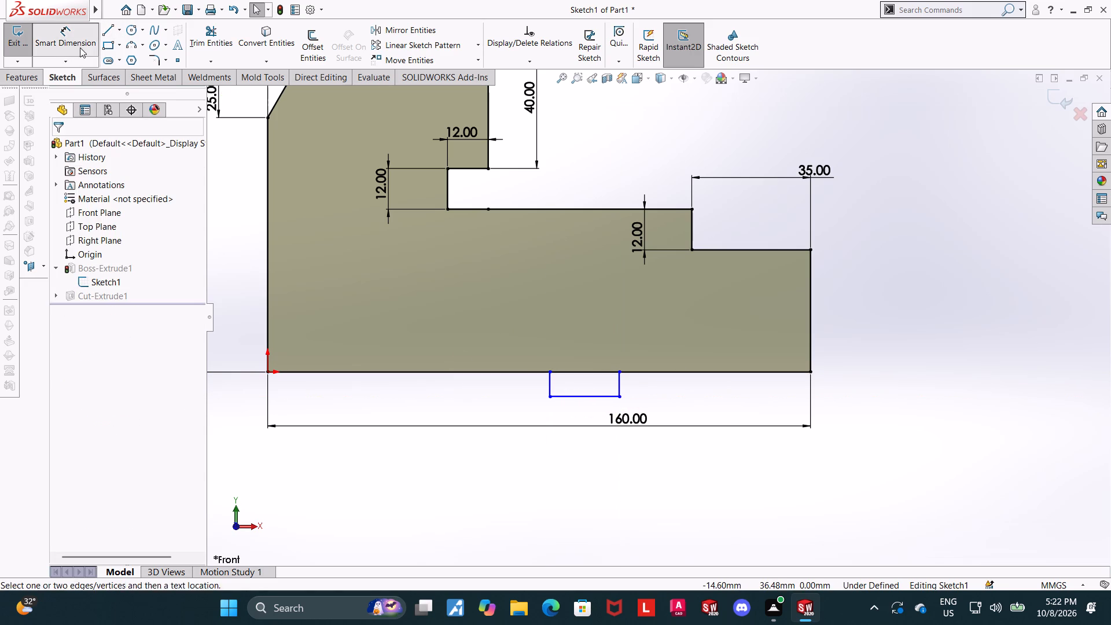
scroll(407, 285, down, 3)
scroll(789, 497, up, 1)
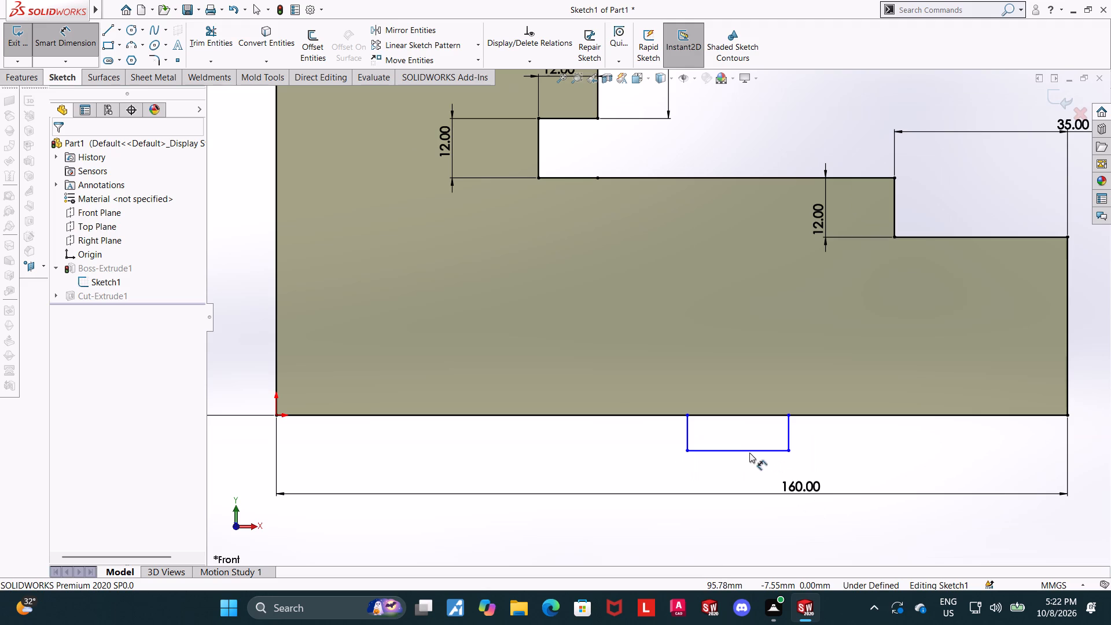
click(741, 451)
click(733, 467)
text(30)
key(Return)
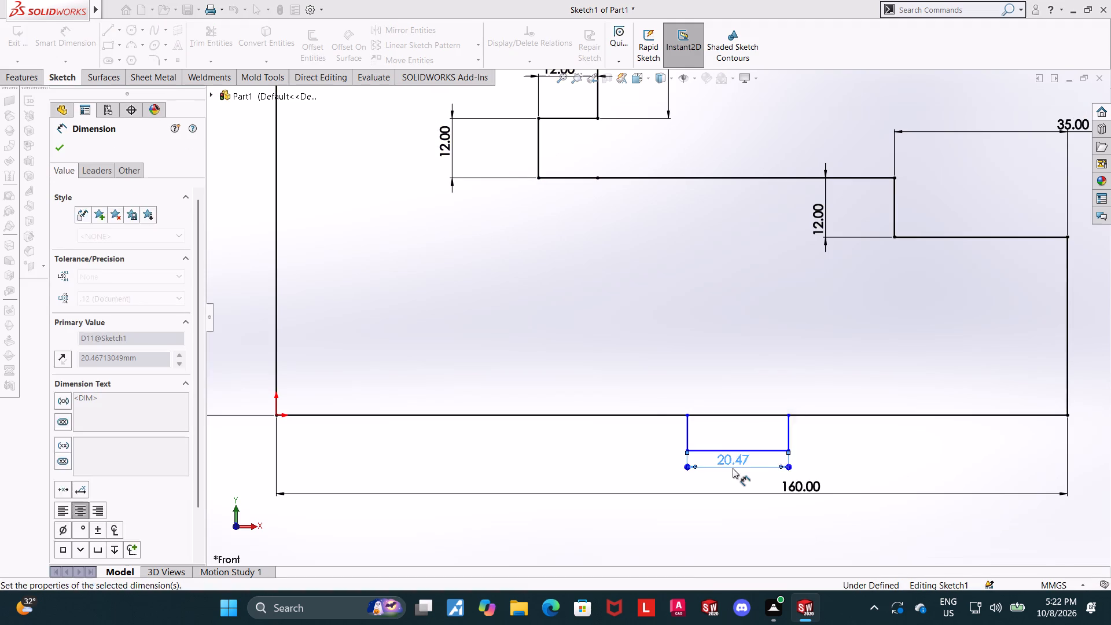
key(Escape)
key(Escape)
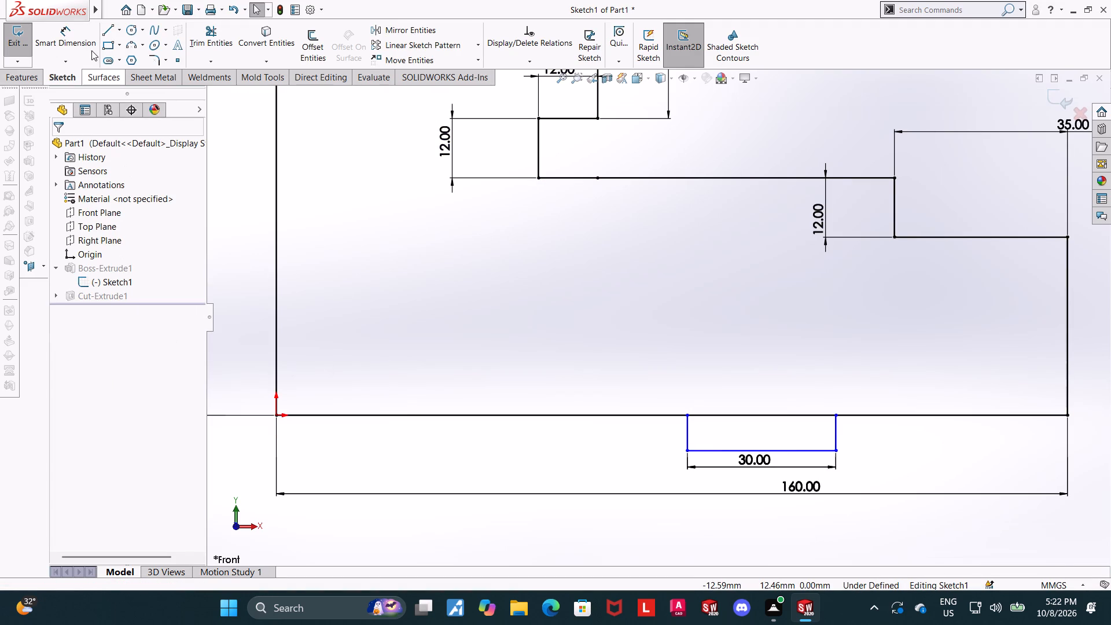
Dimension the tab's right side 60 mm from the profile's right vertical edge.
click(72, 35)
click(839, 436)
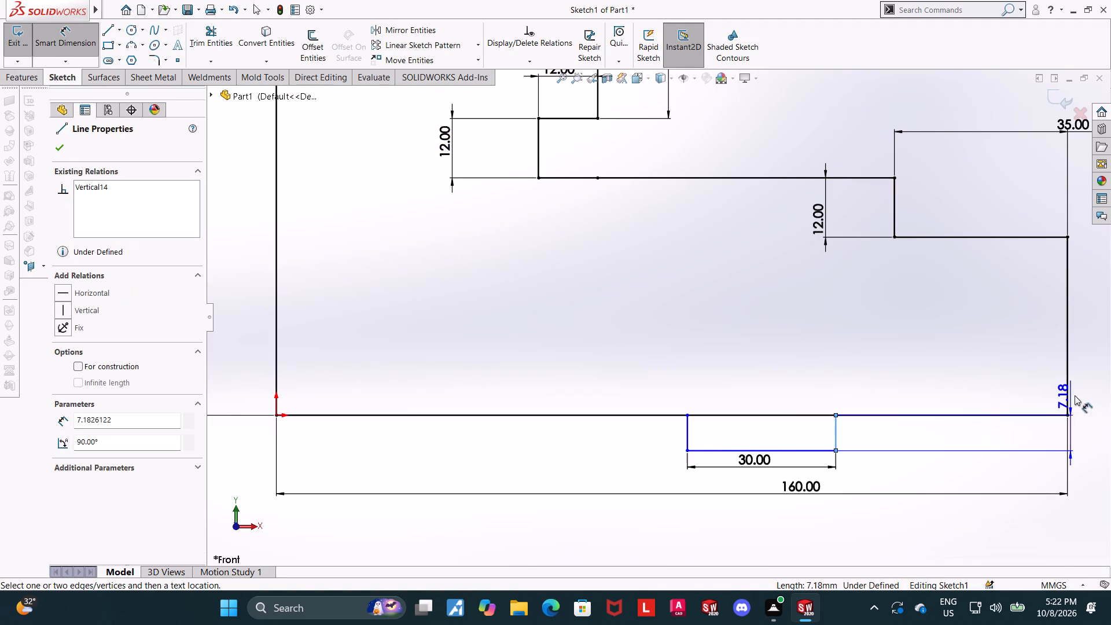
click(1066, 393)
click(1032, 444)
text(60)
key(Return)
key(Escape)
key(Escape)
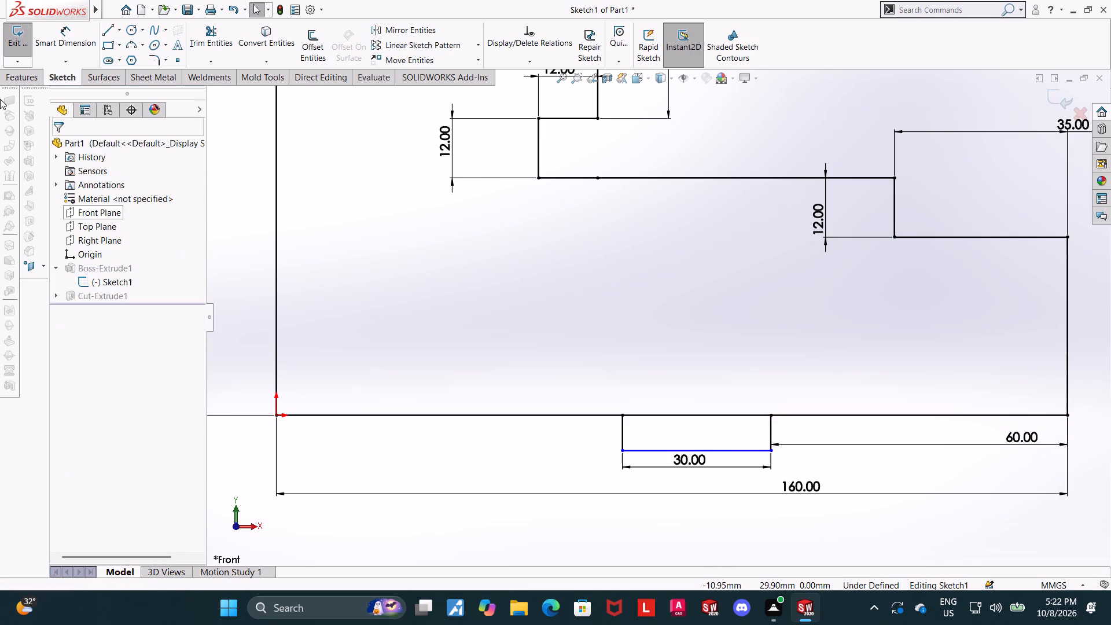
Dimension the tab's depth below the profile's bottom line as 5 mm.
click(48, 41)
click(643, 450)
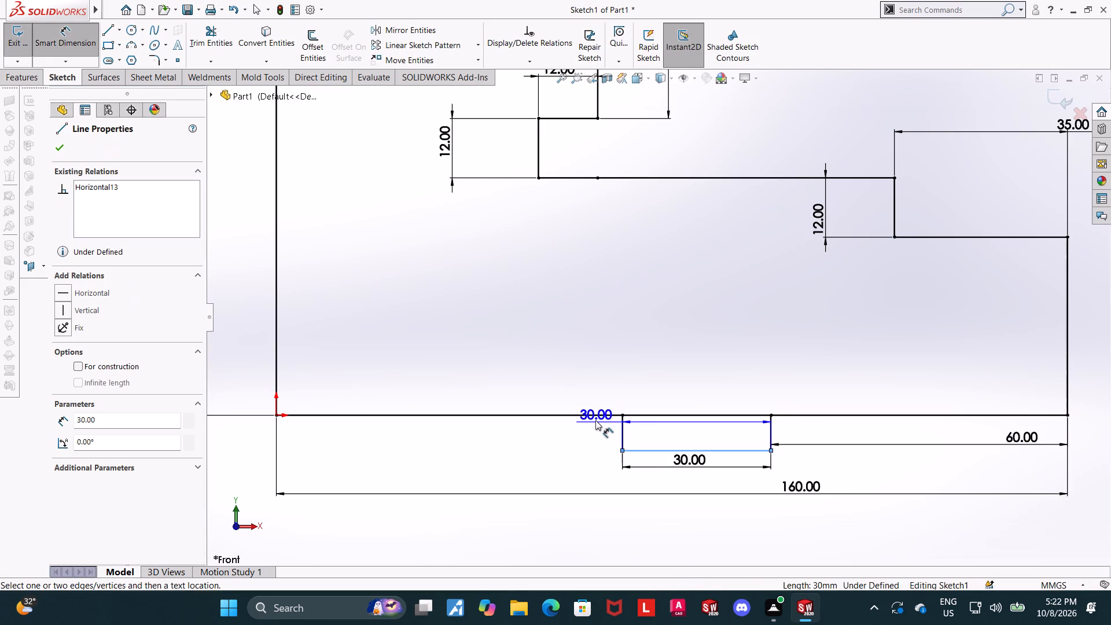
click(595, 417)
click(583, 447)
key(5)
key(Return)
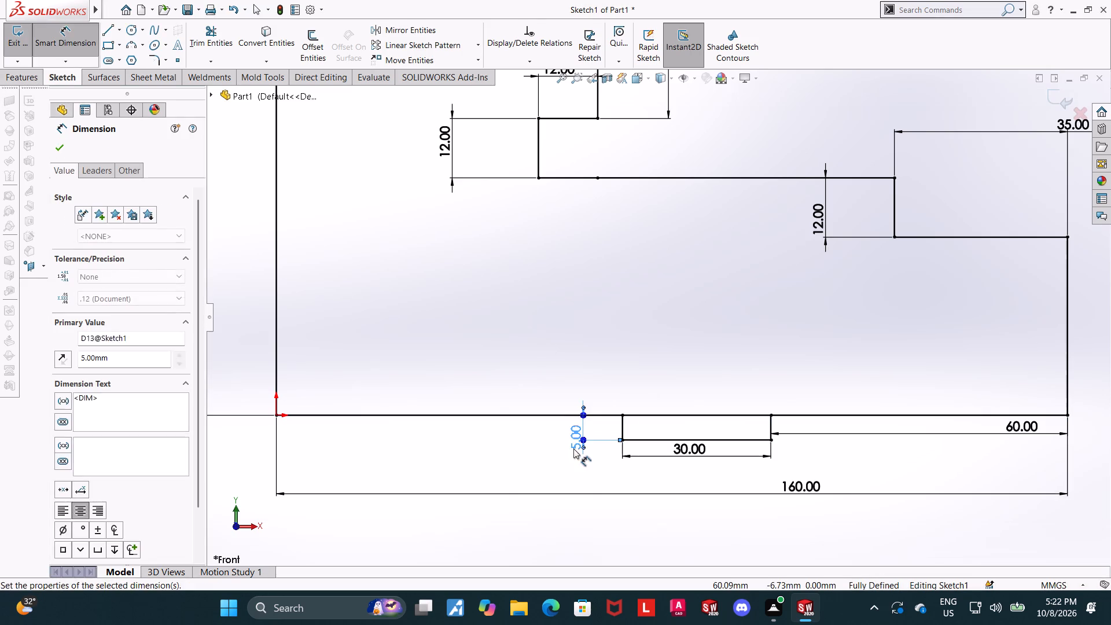
key(Escape)
key(Escape)
Trim away the segment of the profile's bottom line that spans the top of the tab.
click(198, 28)
drag(670, 429, 670, 412)
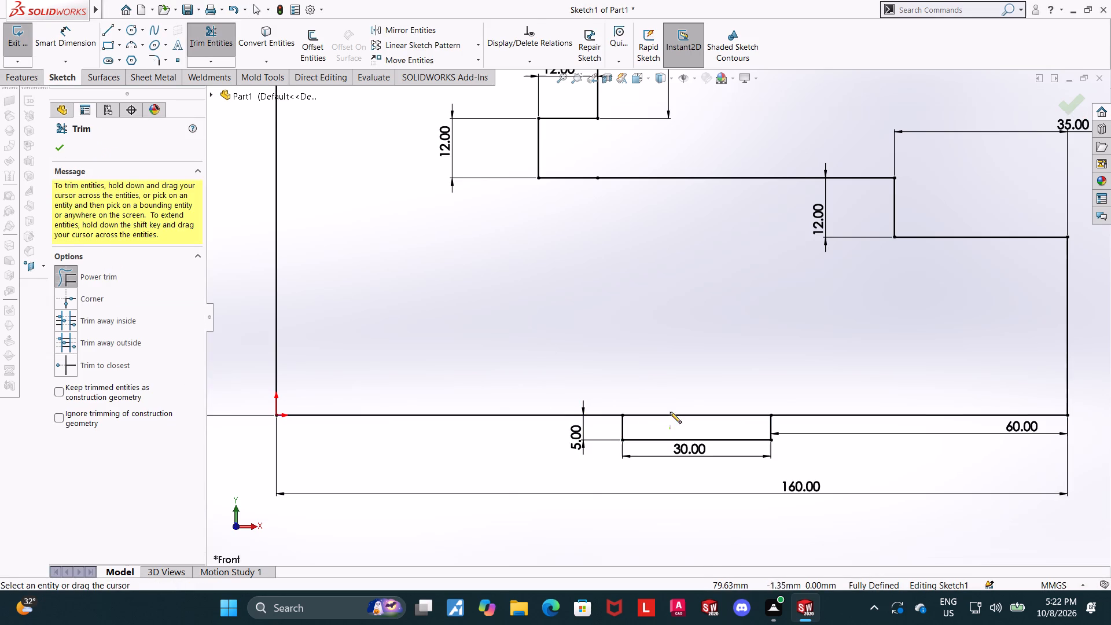
drag(670, 412, 670, 406)
scroll(679, 405, down, 2)
scroll(727, 406, up, 4)
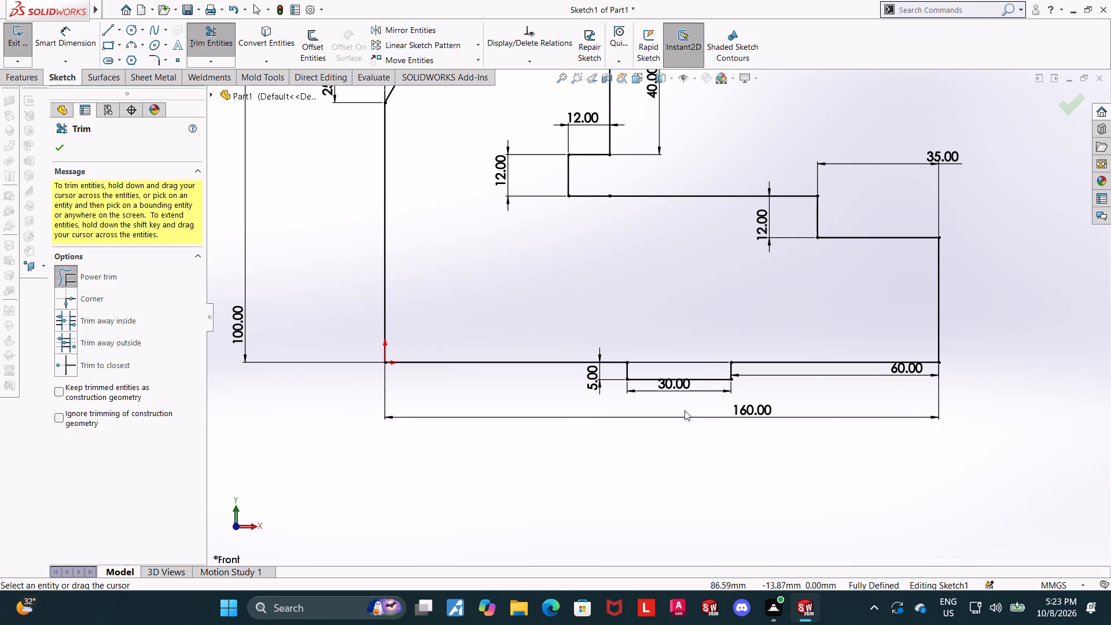
click(671, 383)
key(Escape)
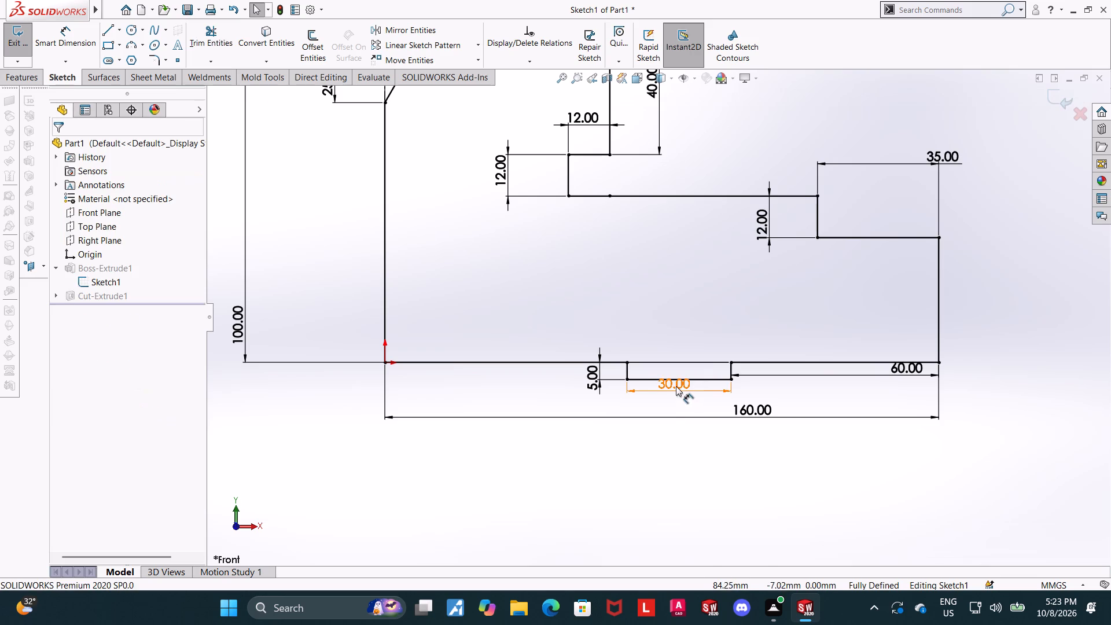
Move the tab's 30 mm width dimension and the profile's 160 mm length dimension further below the profile, spaced clear of each other.
click(676, 386)
key(Escape)
drag(674, 389, 674, 407)
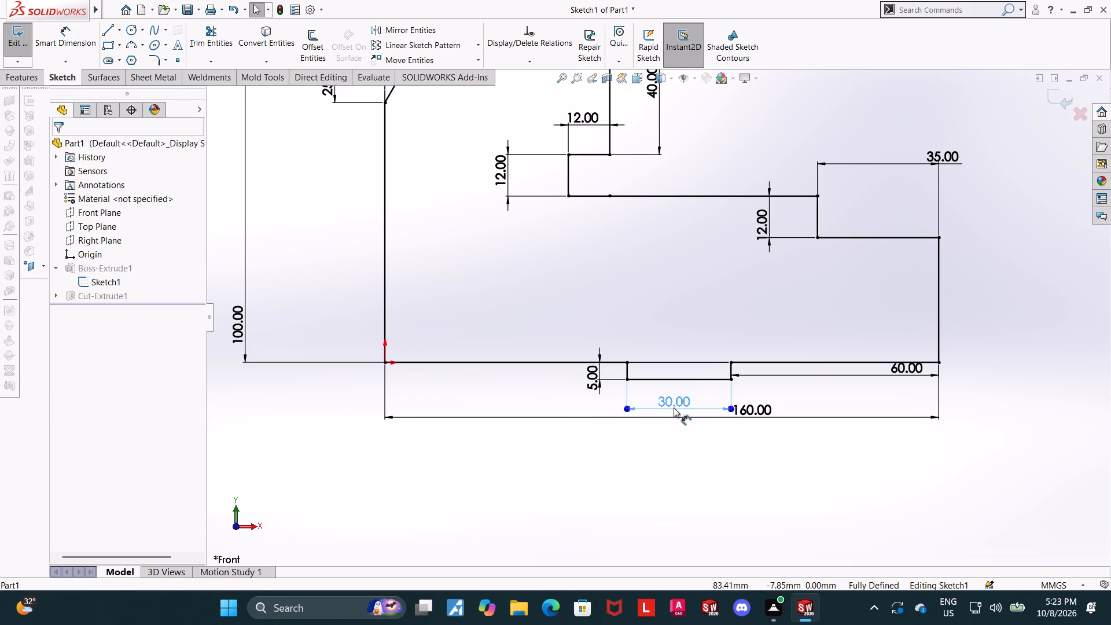
drag(674, 407, 673, 399)
click(698, 439)
key(Escape)
drag(753, 414, 659, 438)
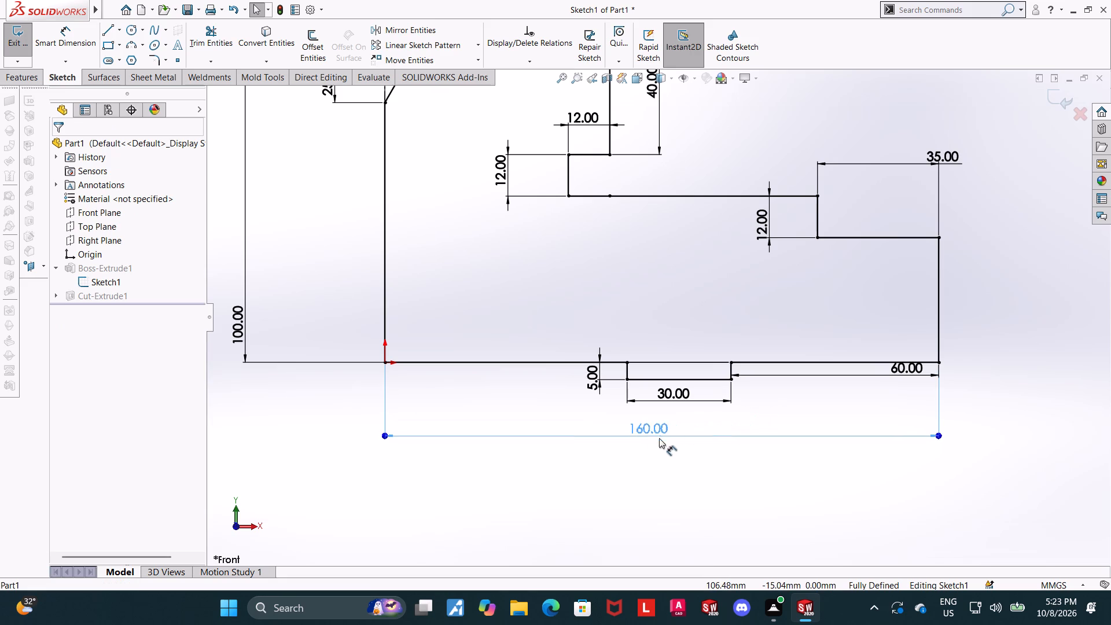
drag(659, 438, 670, 439)
key(Escape)
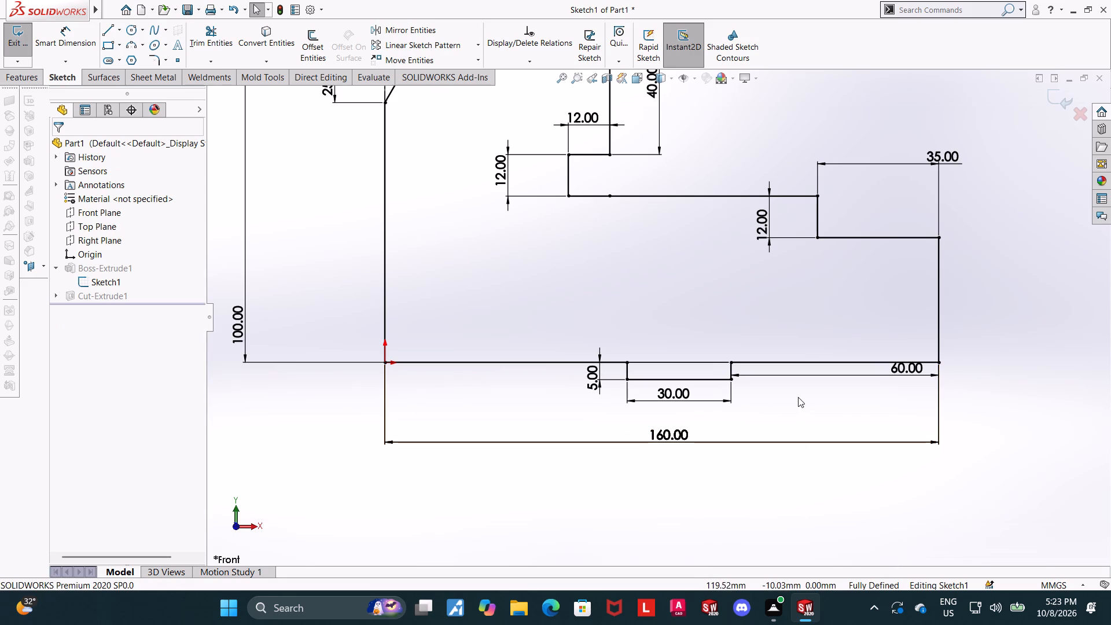
Exit the profile sketch and rebuild the block with the bottom tab.
scroll(798, 397, up, 2)
middle_drag(897, 285, 863, 347)
click(1057, 85)
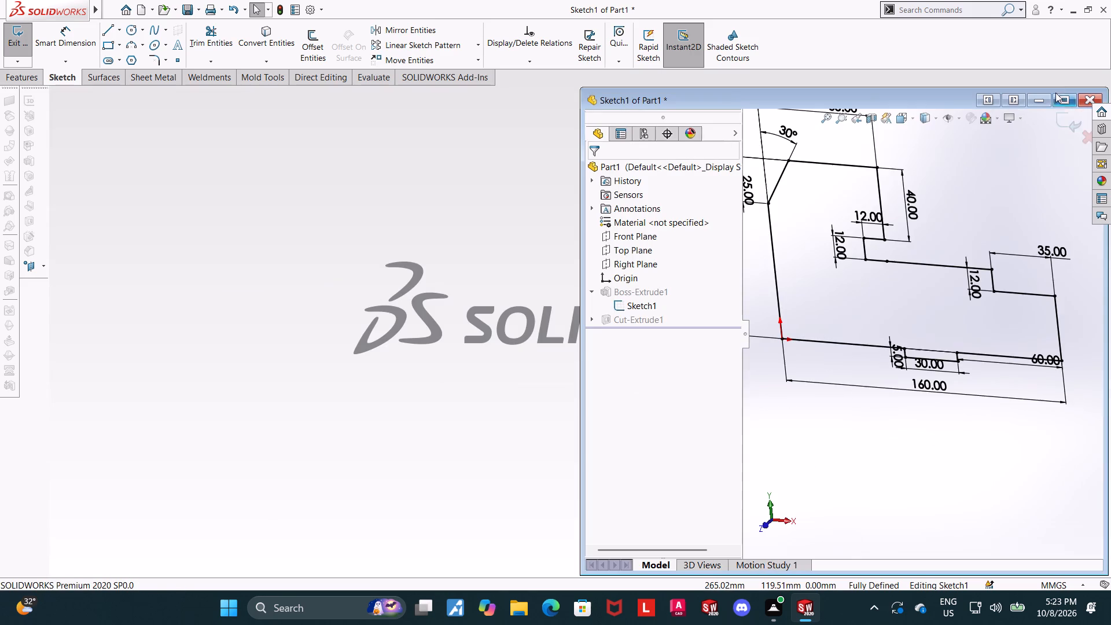
click(1072, 94)
click(1060, 97)
Open the underside channel cut's sketch for editing, viewed square to its face.
scroll(971, 197, up, 3)
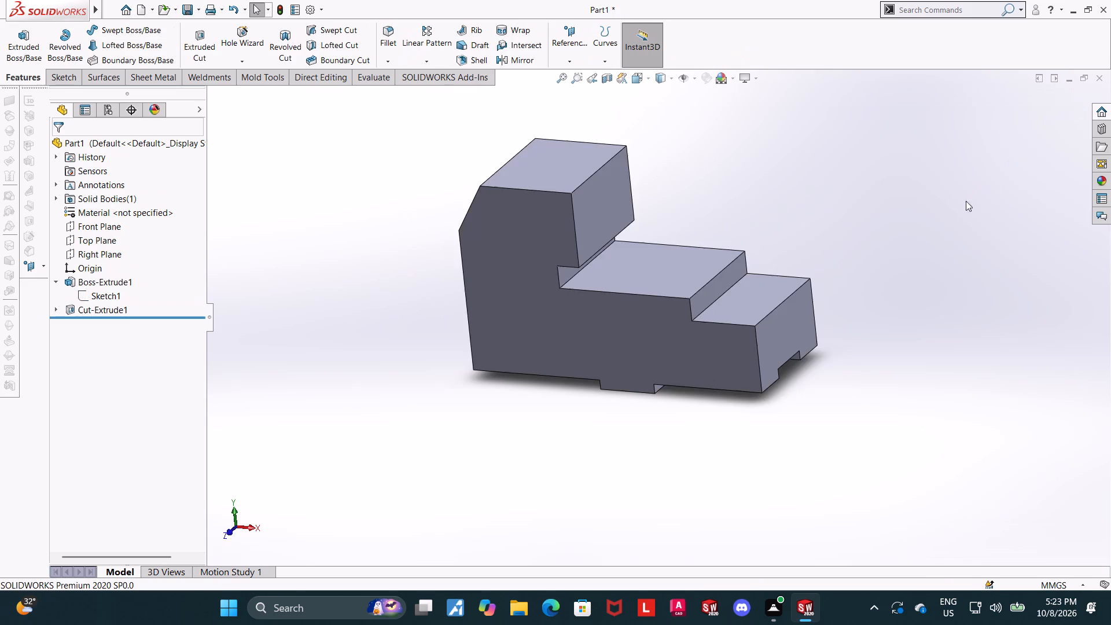
middle_drag(837, 244, 846, 210)
scroll(807, 248, up, 1)
middle_drag(804, 252, 712, 119)
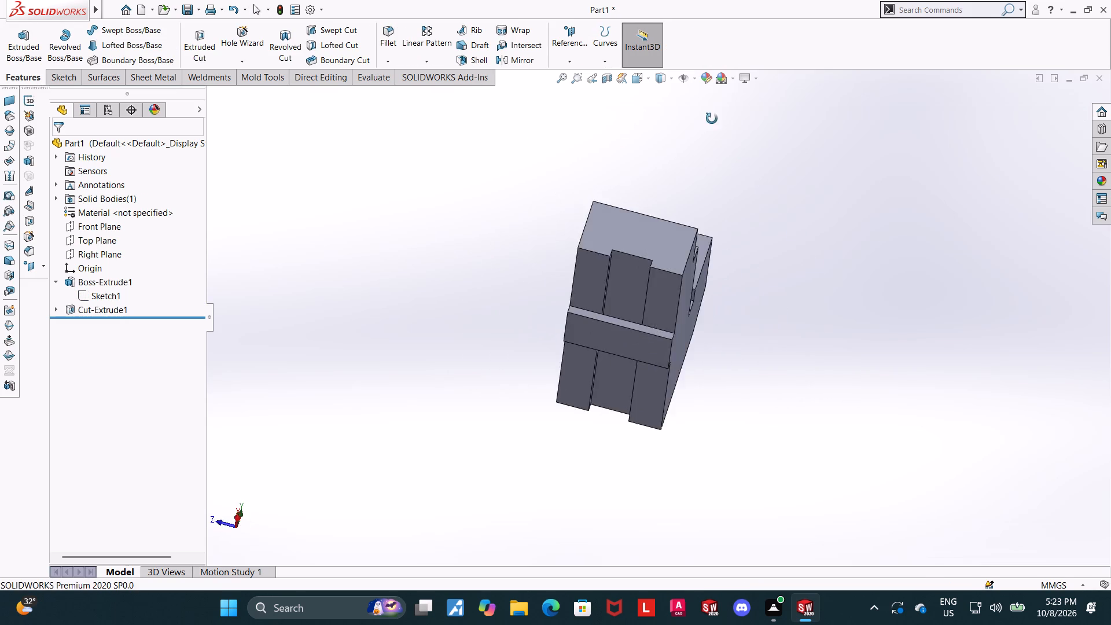
middle_drag(712, 119, 730, 221)
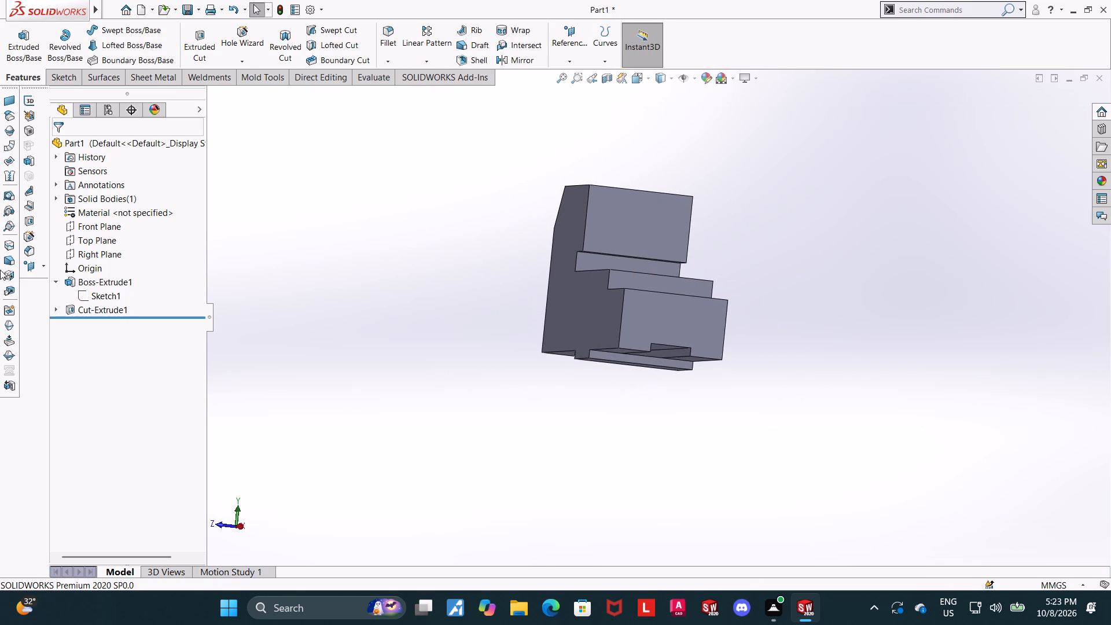
click(60, 282)
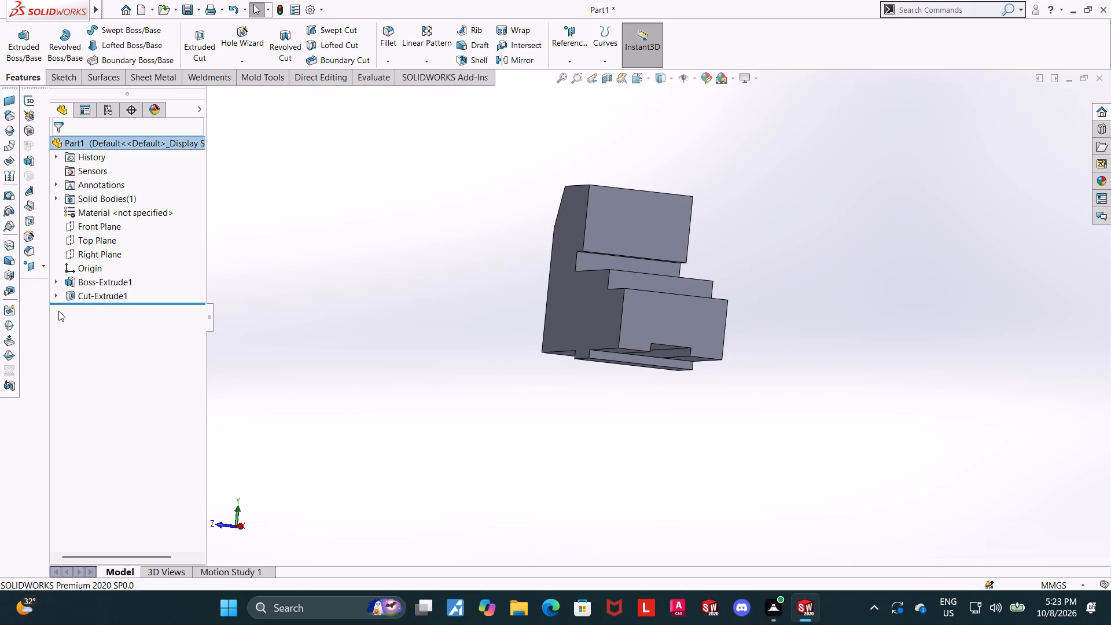
click(51, 296)
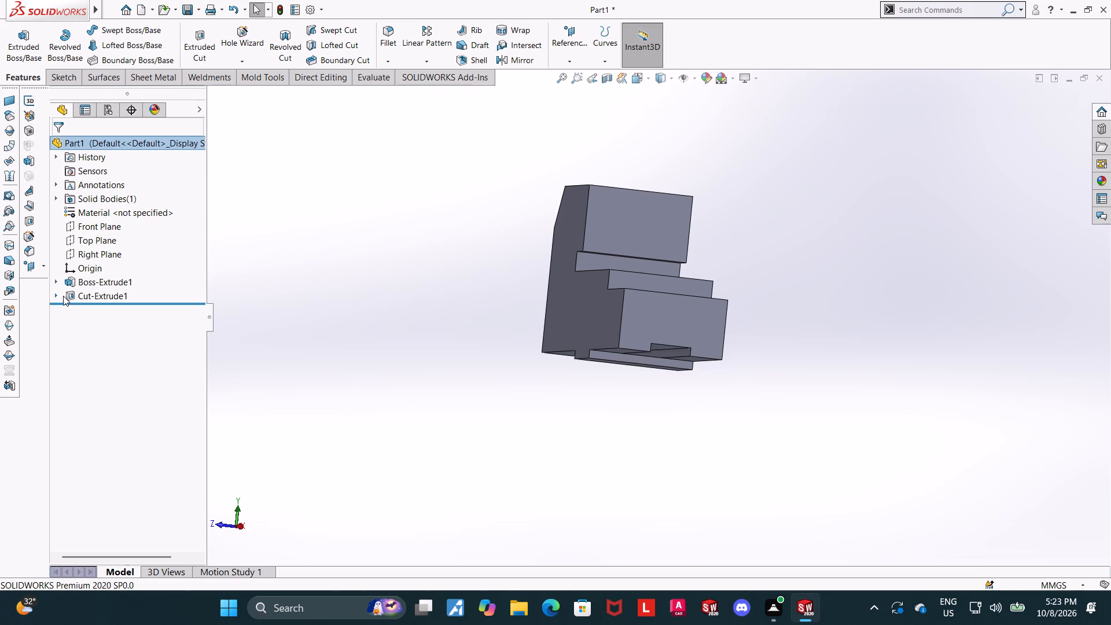
click(99, 291)
click(54, 293)
click(77, 309)
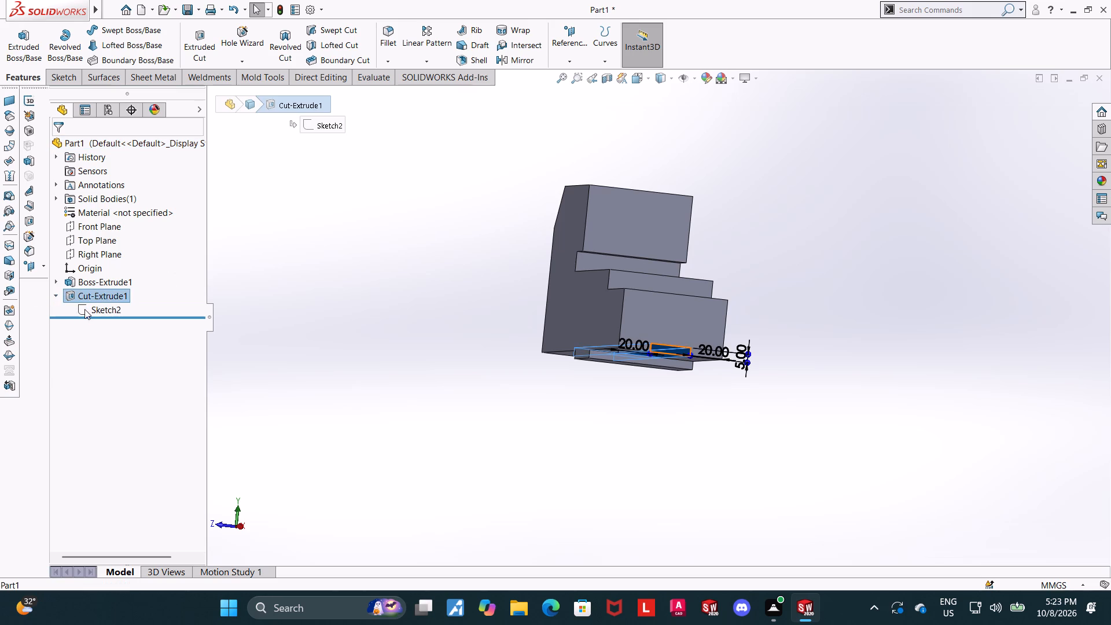
click(84, 309)
click(123, 291)
click(476, 366)
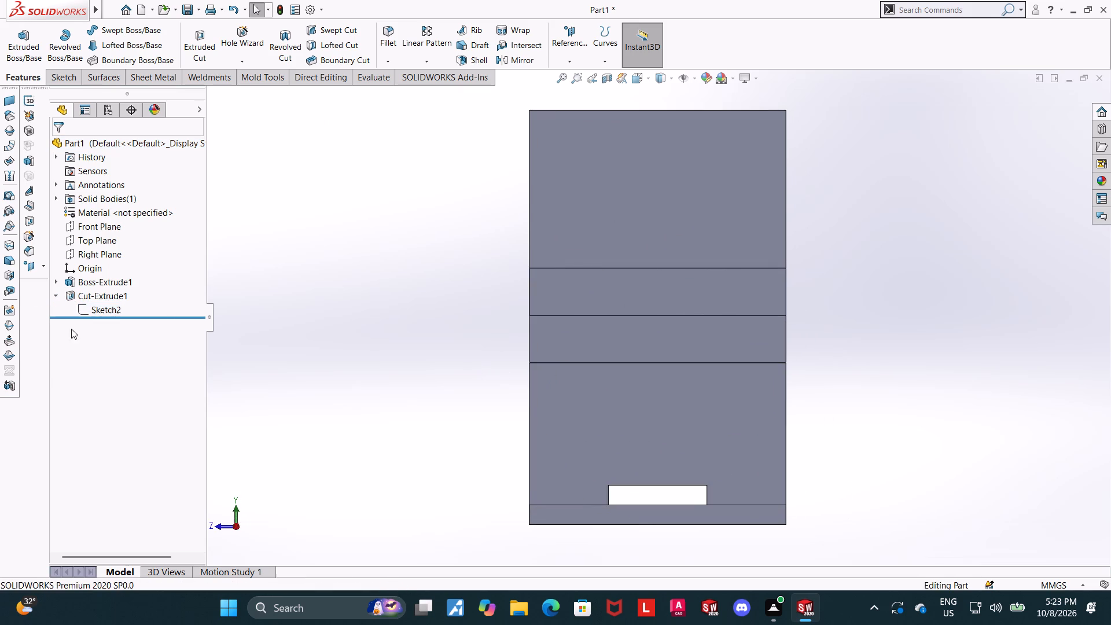
click(103, 305)
click(119, 274)
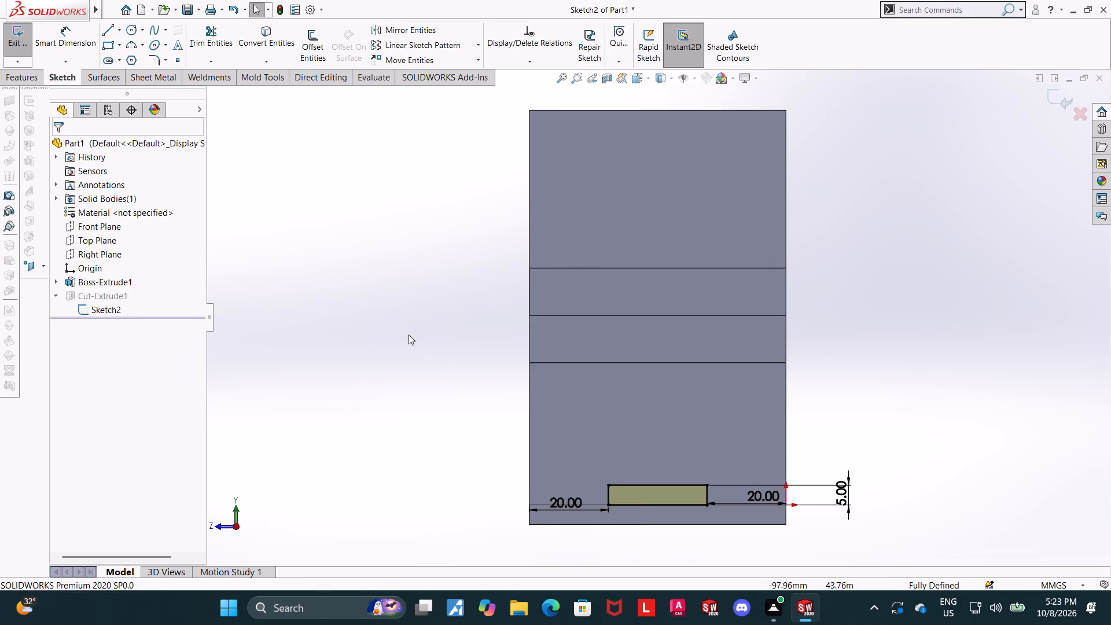
Trim away the bottom line of the channel rectangle.
scroll(448, 350, up, 2)
scroll(696, 445, down, 3)
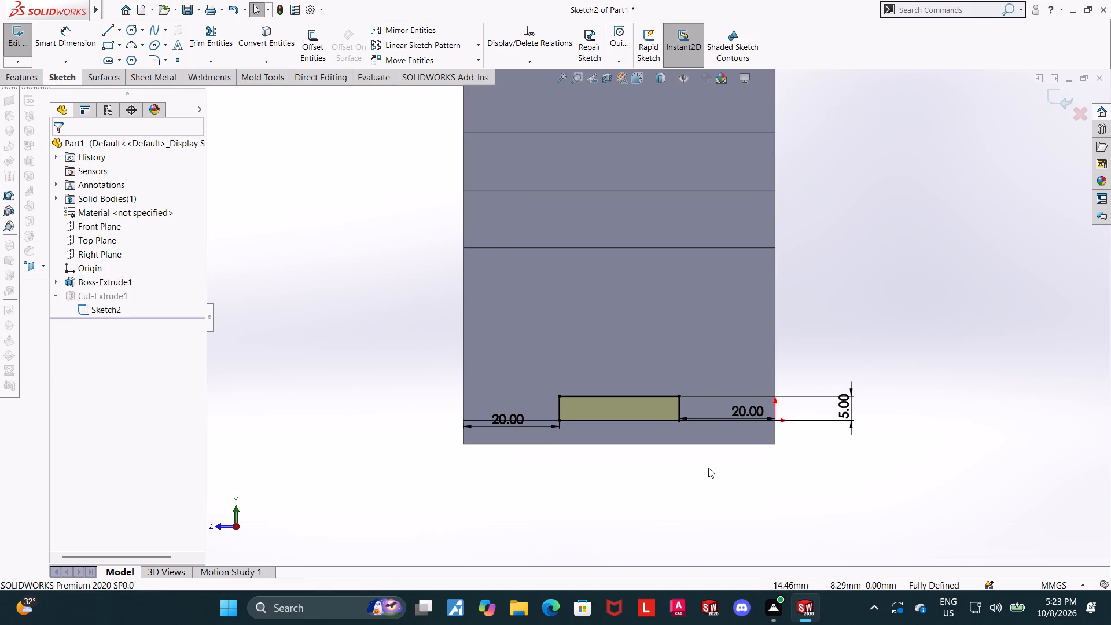
click(230, 46)
drag(594, 410, 594, 420)
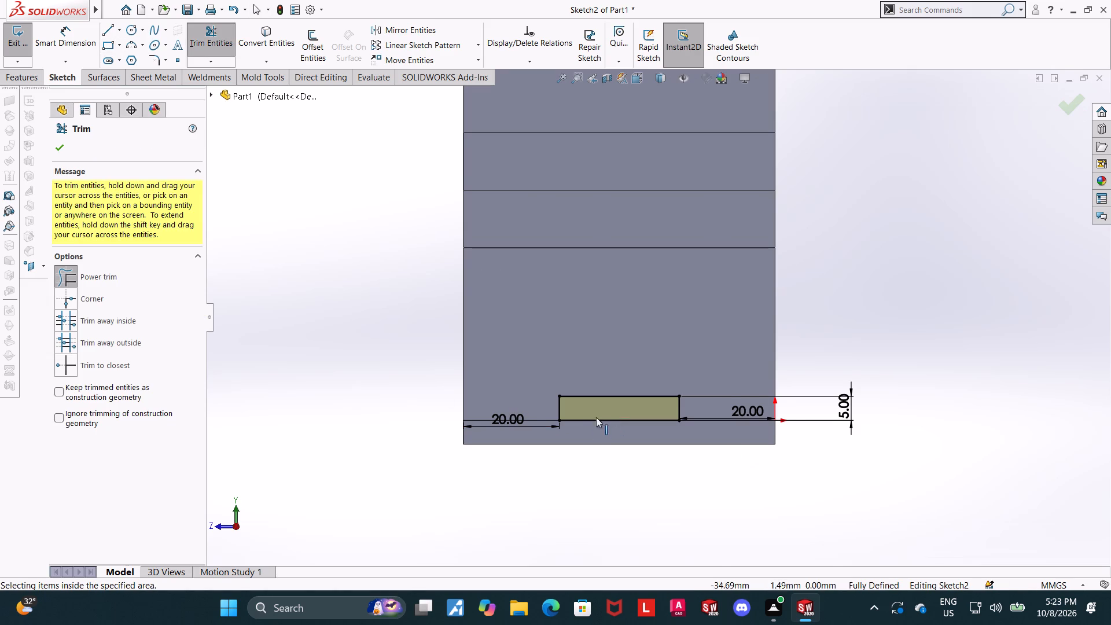
key(Escape)
scroll(632, 446, up, 1)
scroll(628, 442, down, 3)
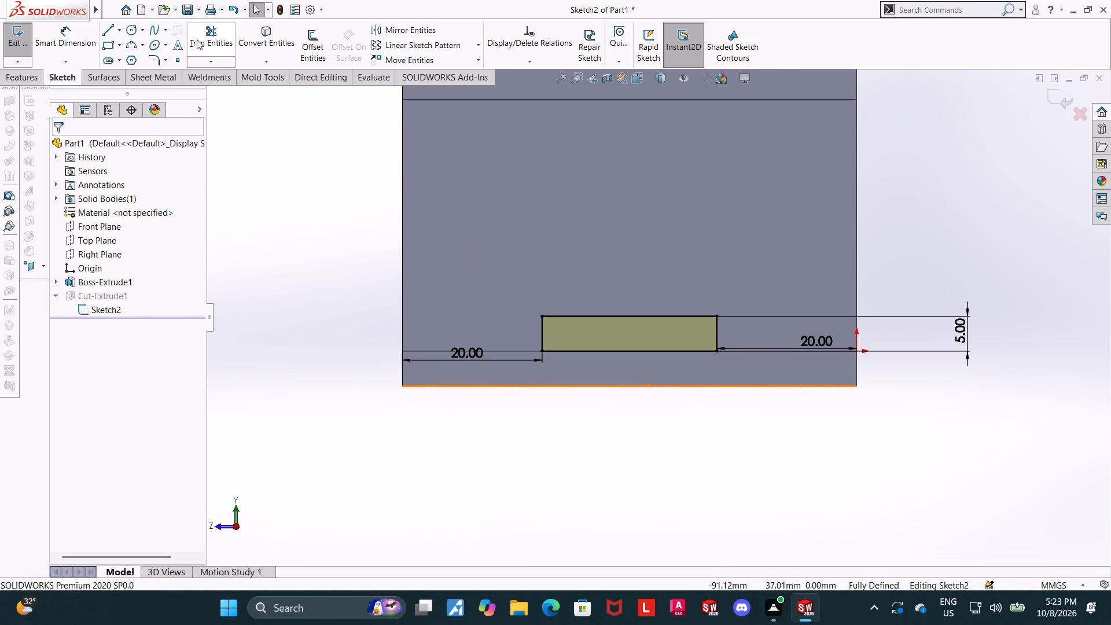
click(199, 34)
drag(605, 341, 606, 369)
key(Escape)
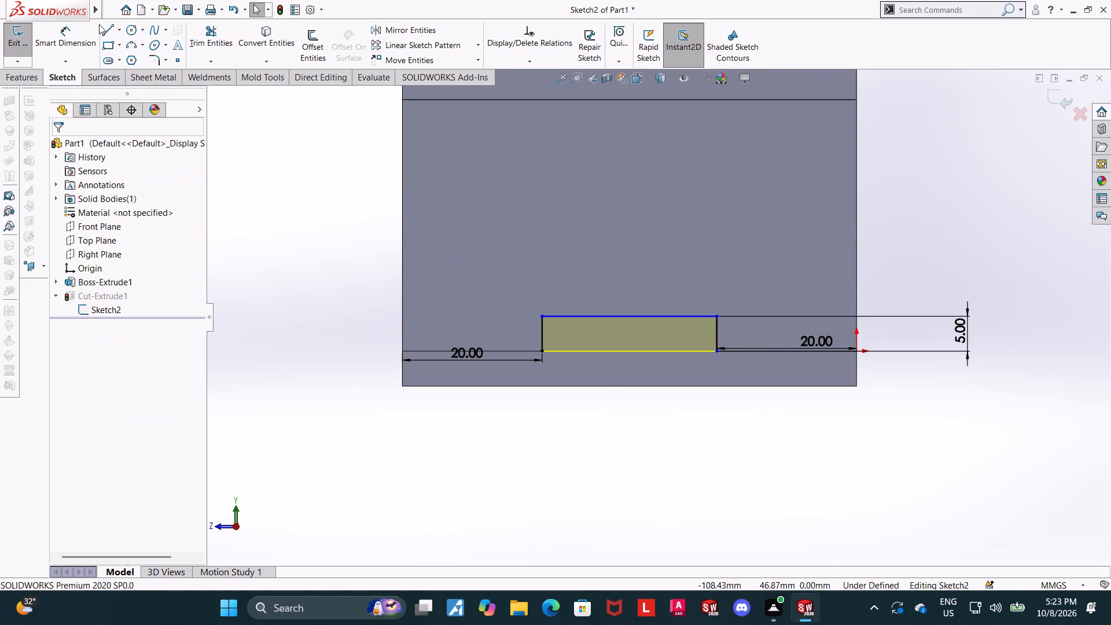
Sketch three connected lines closing the channel profile below the tab, 25 mm wide and reaching about 9 mm below the block's bottom edge.
double_click(100, 30)
click(540, 351)
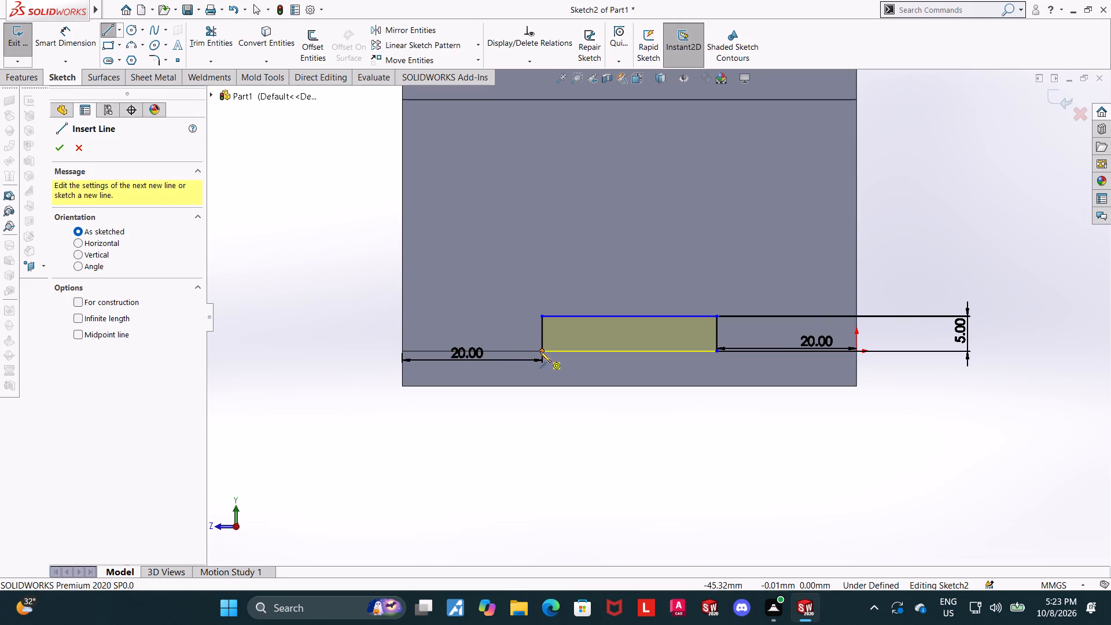
click(543, 414)
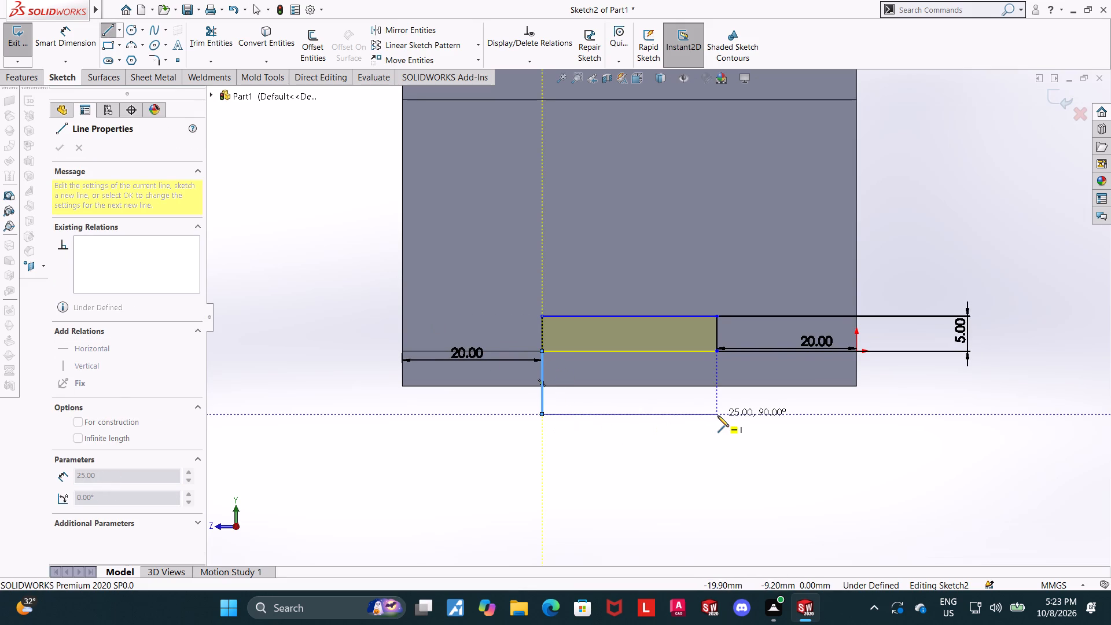
click(718, 416)
click(713, 352)
key(Escape)
key(Escape)
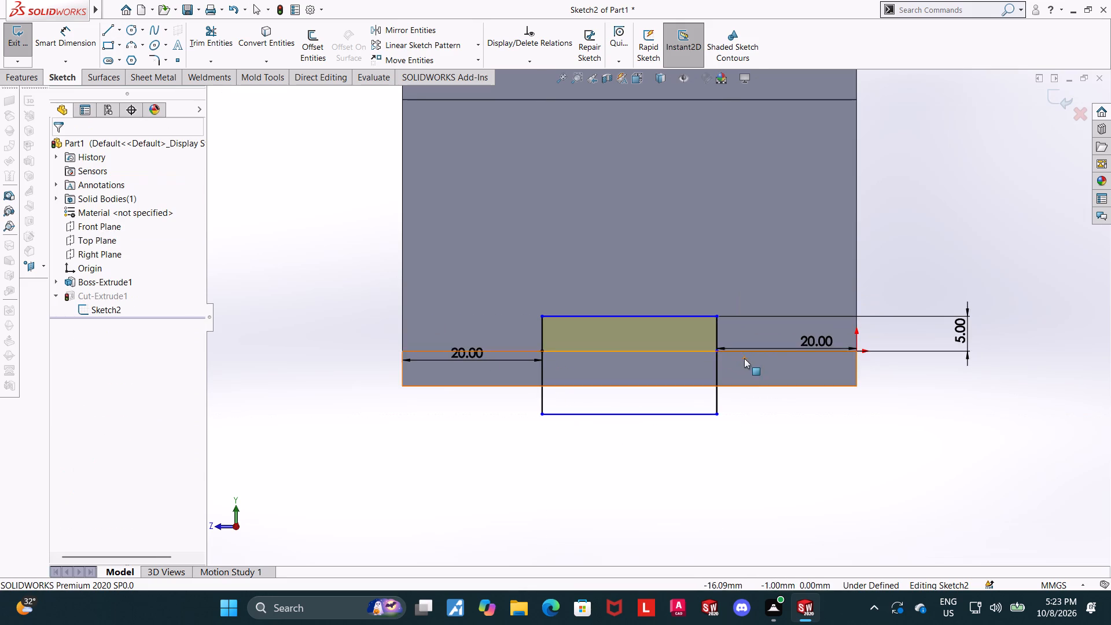
key(Escape)
key(Escape)
Delete the channel's 5 mm height dimension.
right_click(958, 337)
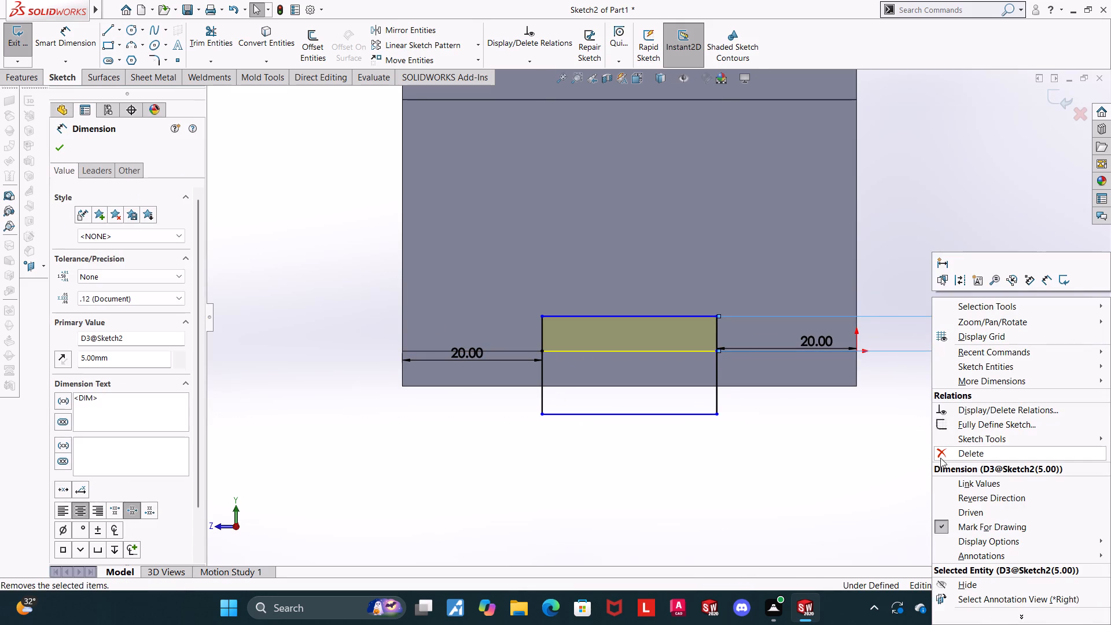
click(946, 454)
key(Escape)
Dimension the channel's top line 5 mm above the block's bottom edge and exit the sketch.
click(61, 48)
scroll(797, 349, down, 2)
scroll(741, 337, up, 3)
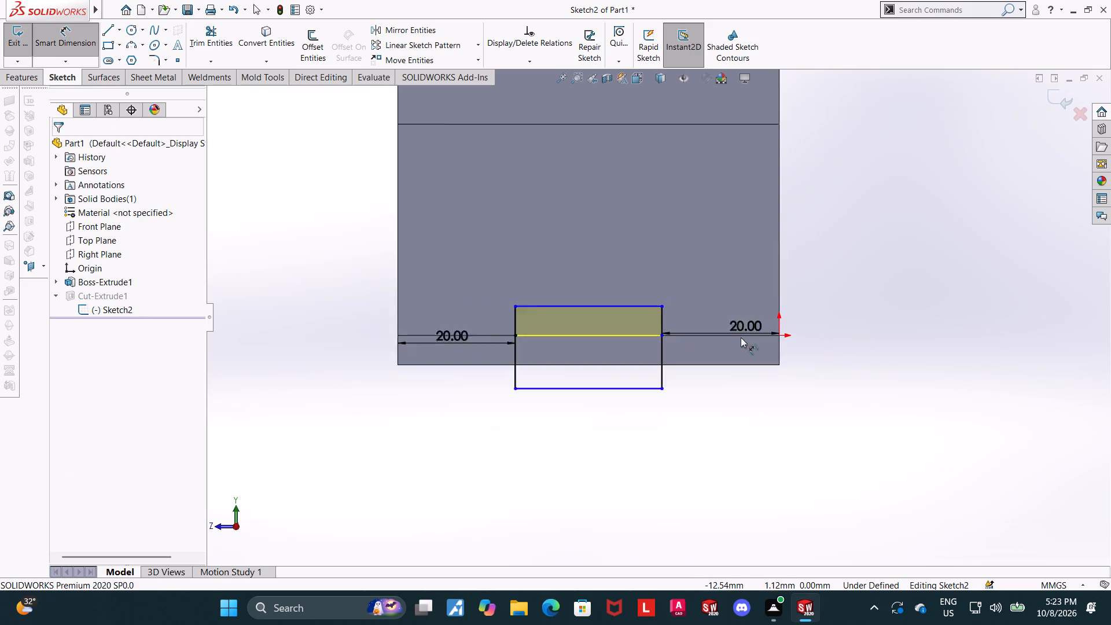
scroll(741, 337, up, 1)
scroll(667, 315, down, 5)
click(715, 361)
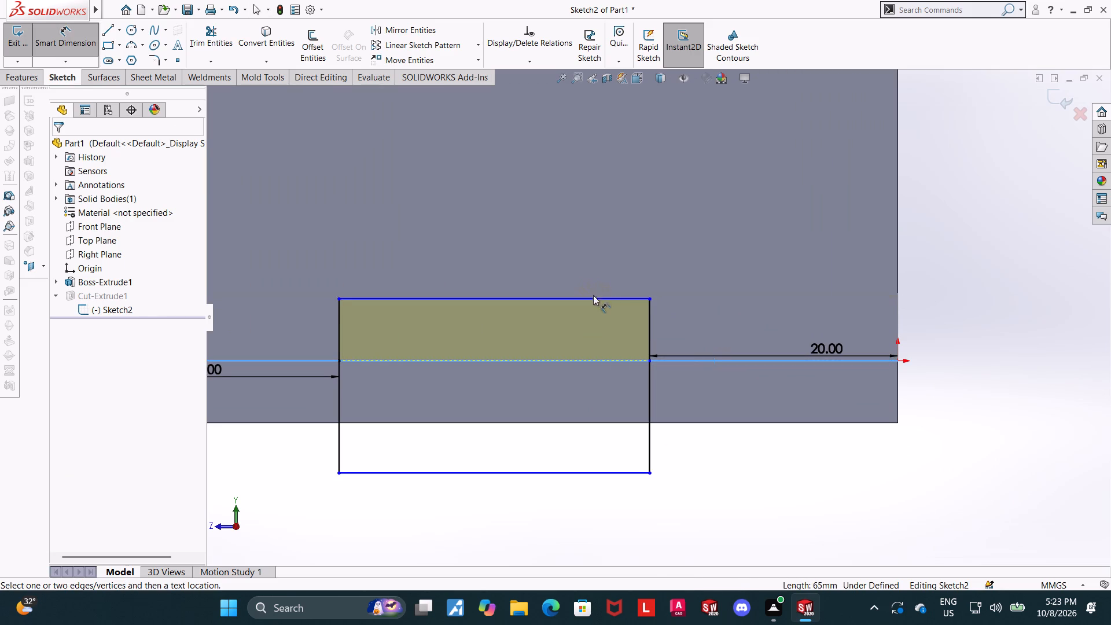
click(593, 296)
click(980, 344)
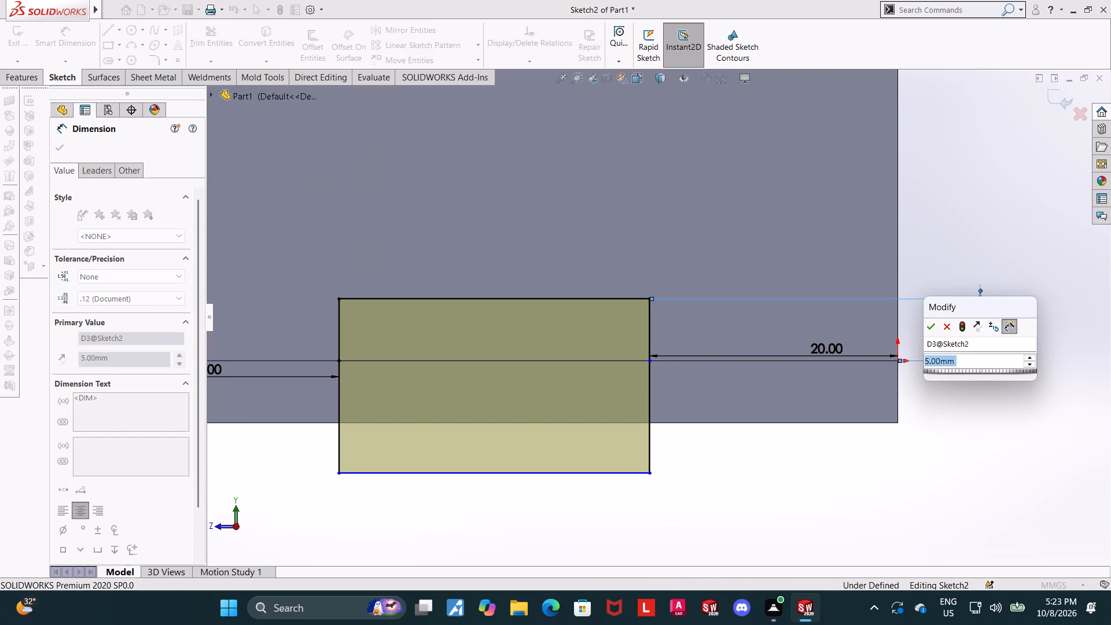
click(928, 331)
click(1050, 91)
Examine the channel cut where it meets the bottom tab, and reopen its sketch to check the cut's extent.
scroll(1011, 164, up, 3)
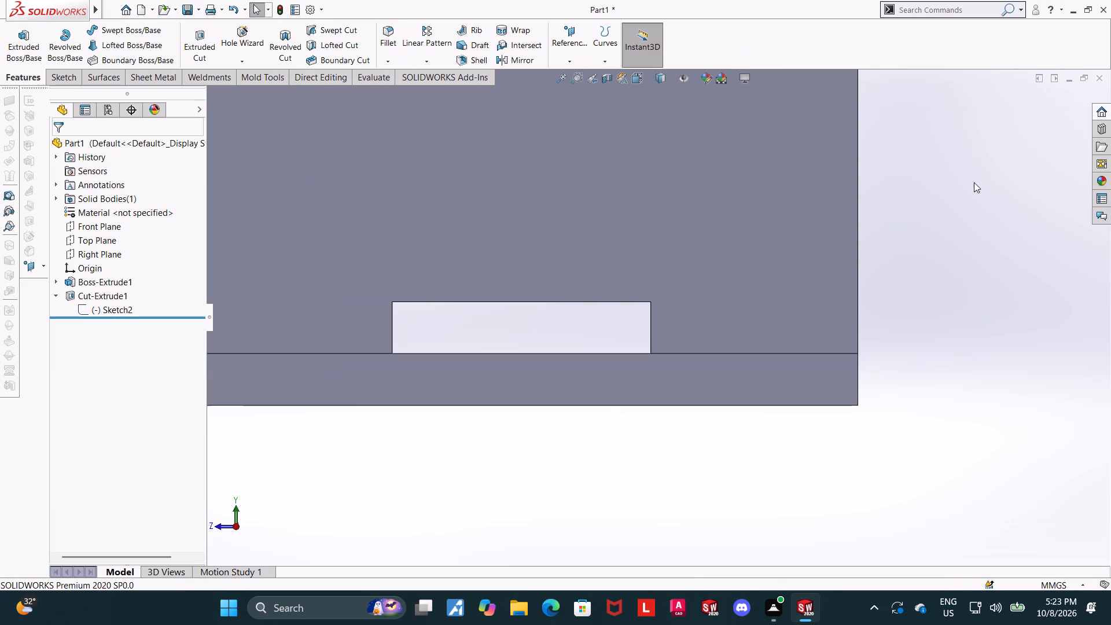
scroll(841, 226, up, 1)
middle_drag(842, 227, 860, 234)
scroll(799, 309, up, 4)
middle_drag(566, 341, 594, 326)
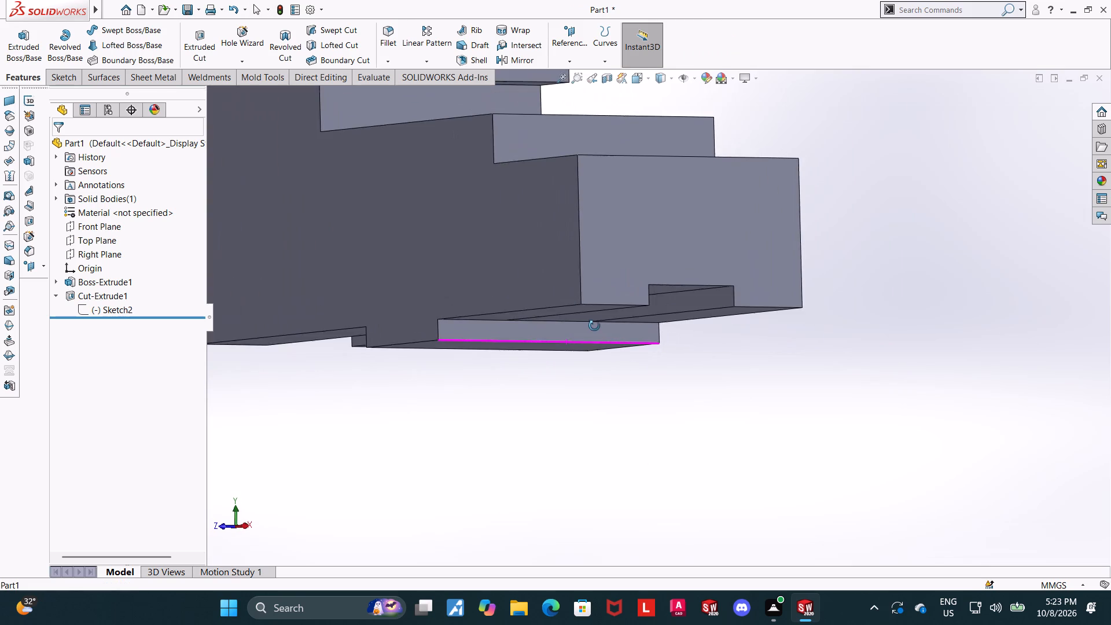
middle_drag(594, 326, 587, 325)
click(119, 306)
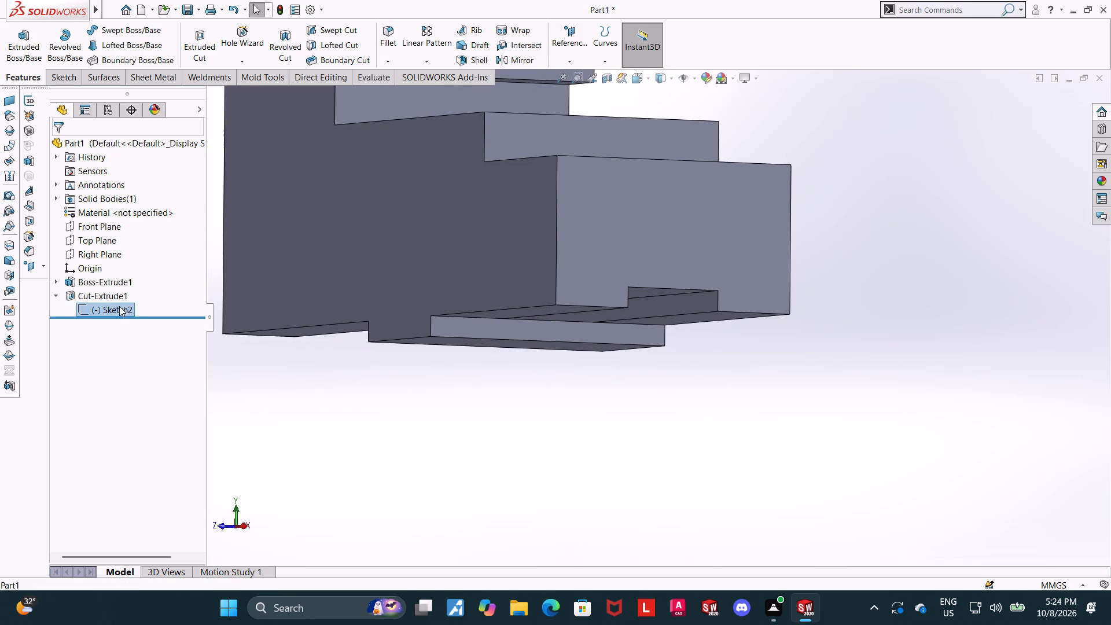
click(128, 278)
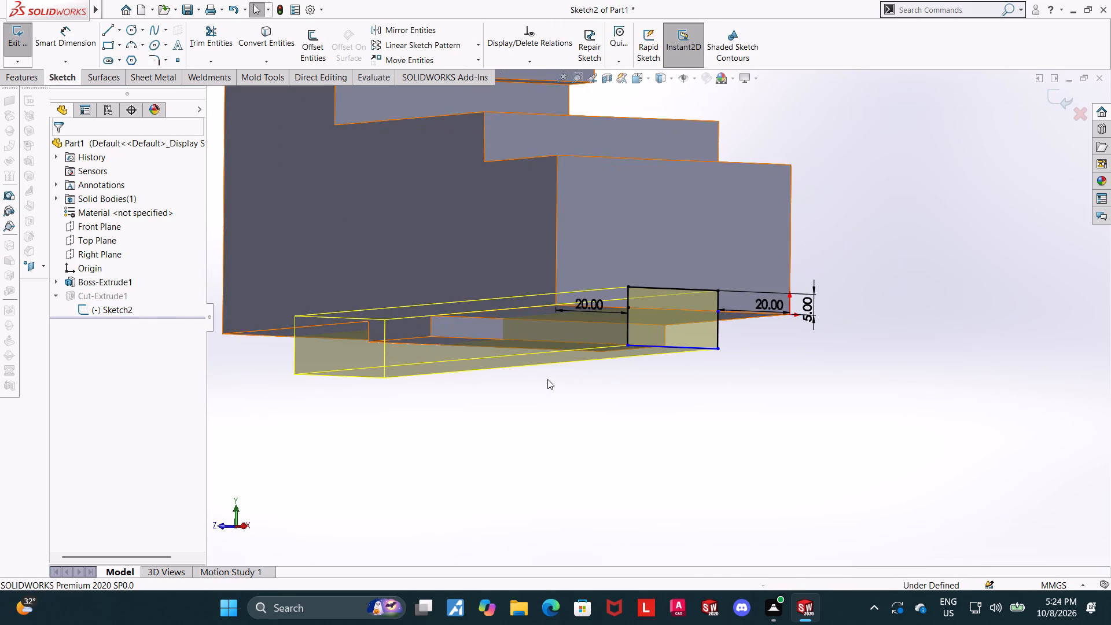
middle_drag(551, 382, 559, 380)
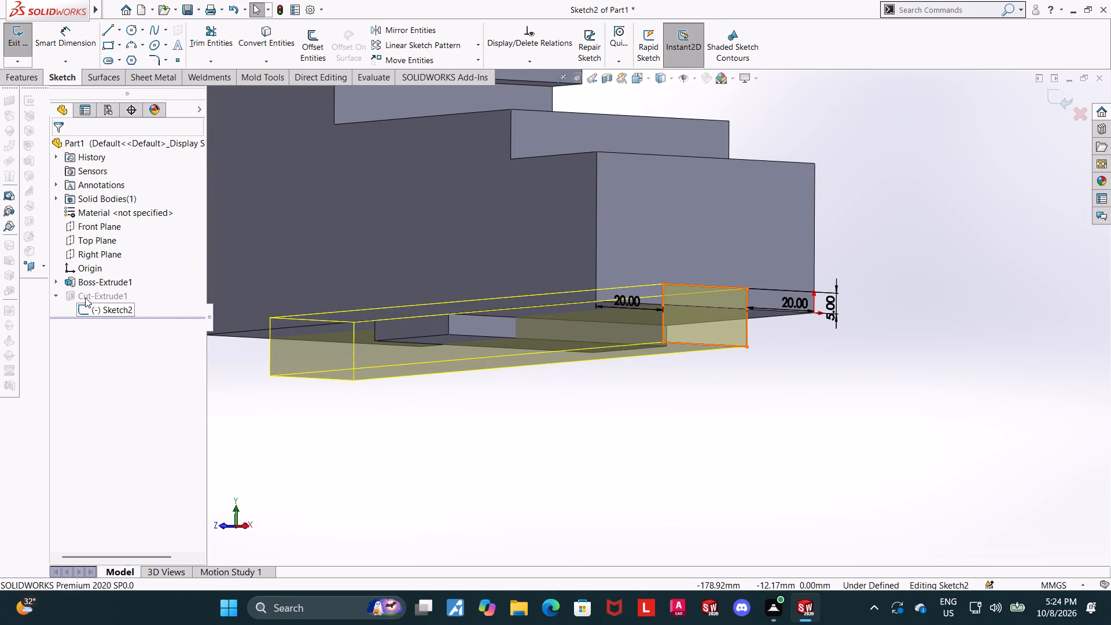
click(1058, 101)
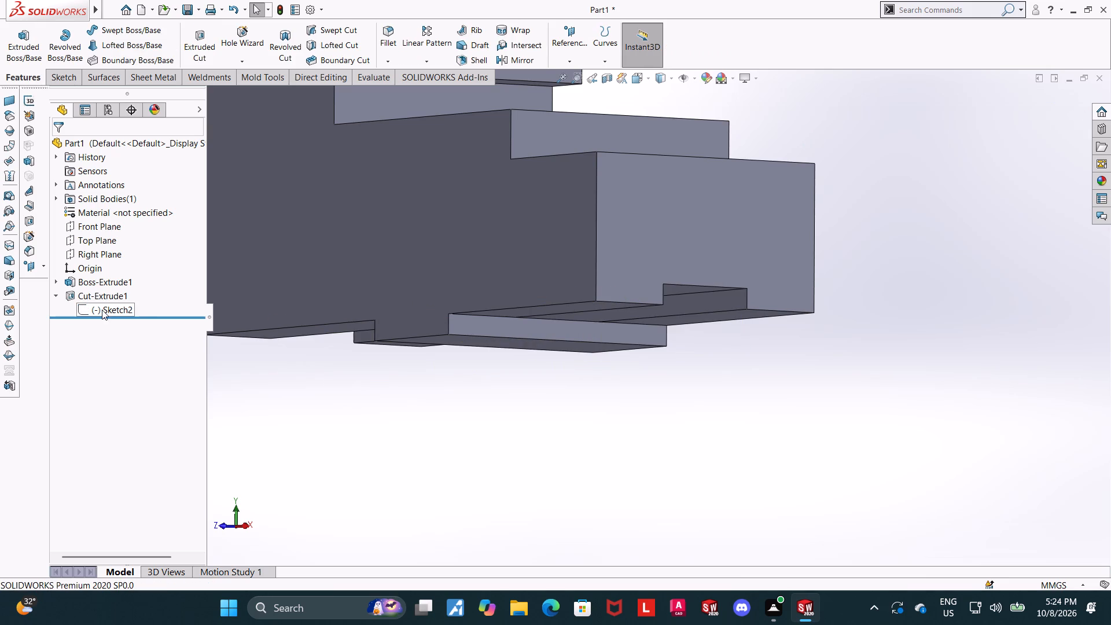
Delete the channel's extruded cut feature while keeping its sketch.
click(68, 297)
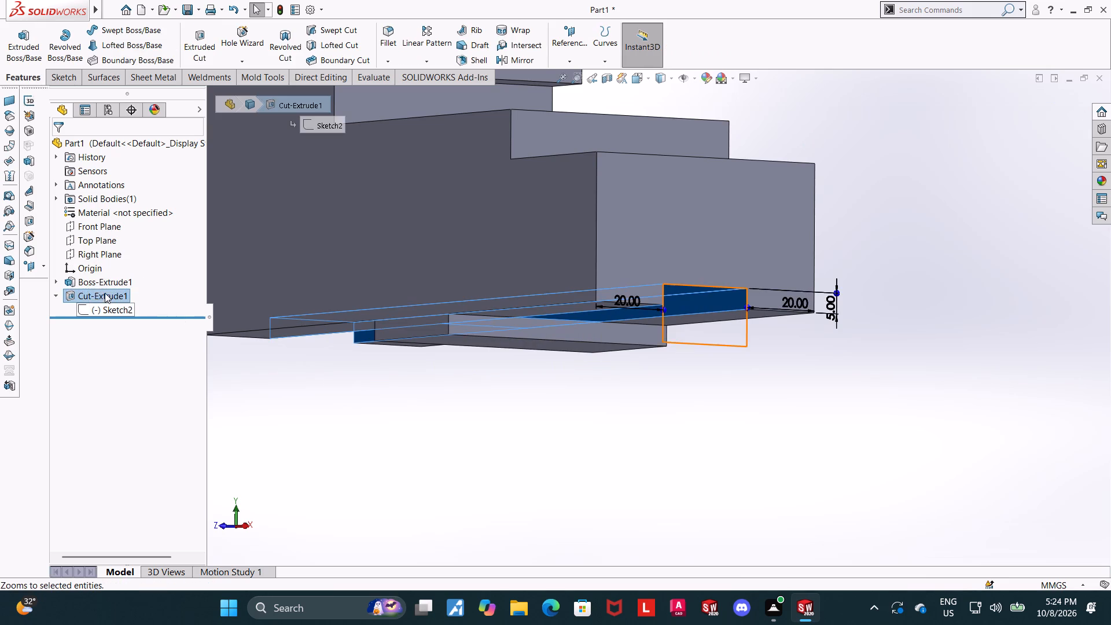
right_click(110, 294)
click(160, 359)
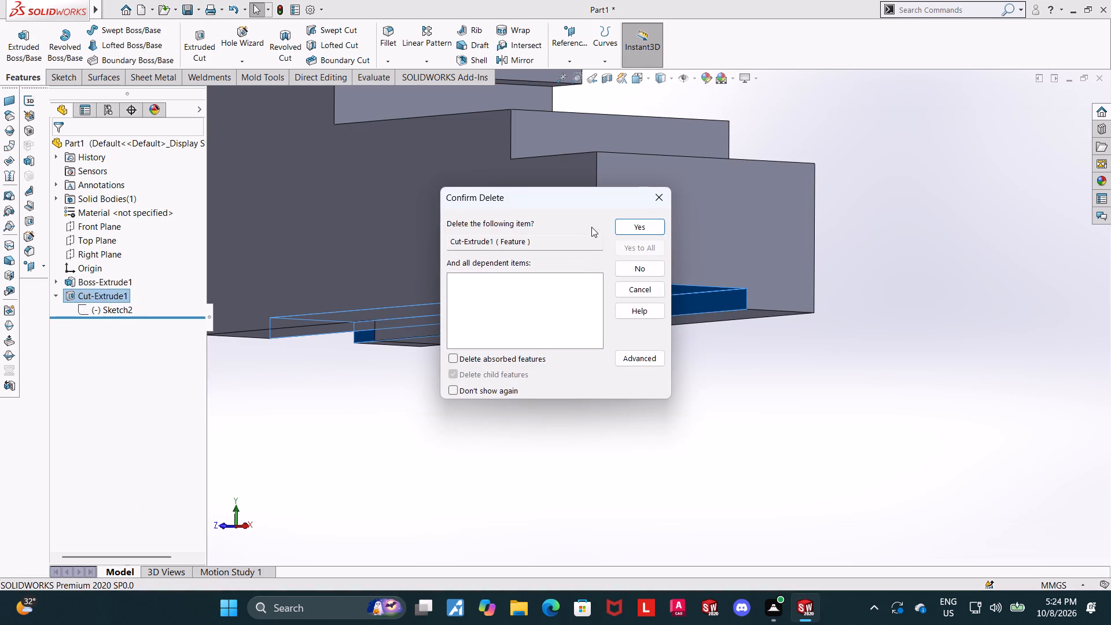
click(649, 226)
scroll(488, 306, up, 3)
middle_click(448, 363)
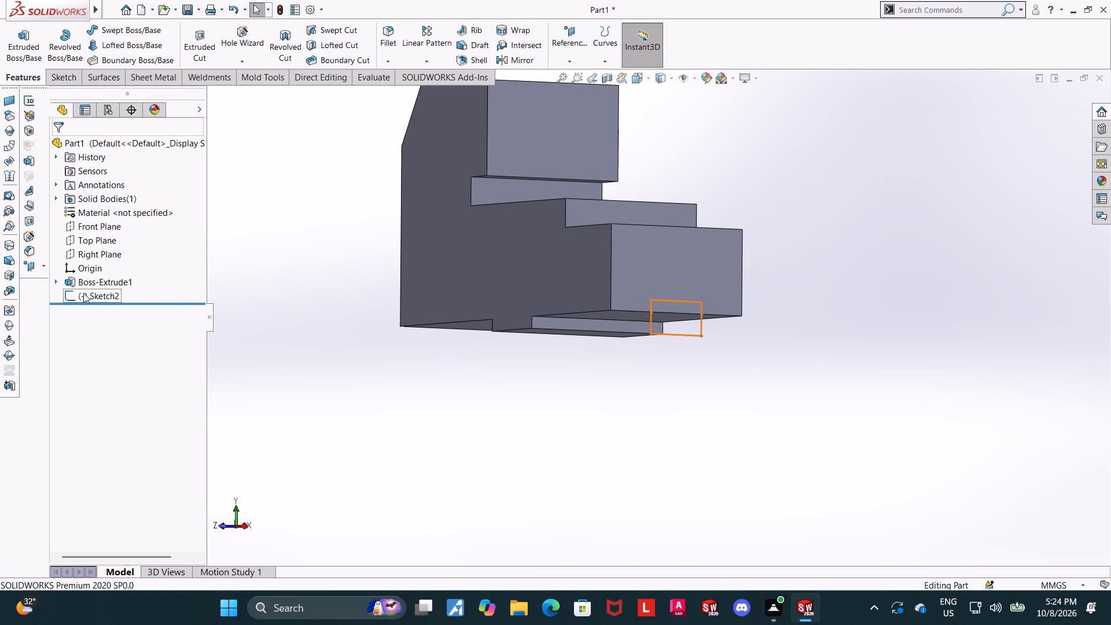
Cut-extrude the extended channel sketch Through All, across the block's underside and the tab.
click(83, 293)
click(203, 29)
middle_drag(322, 241, 330, 253)
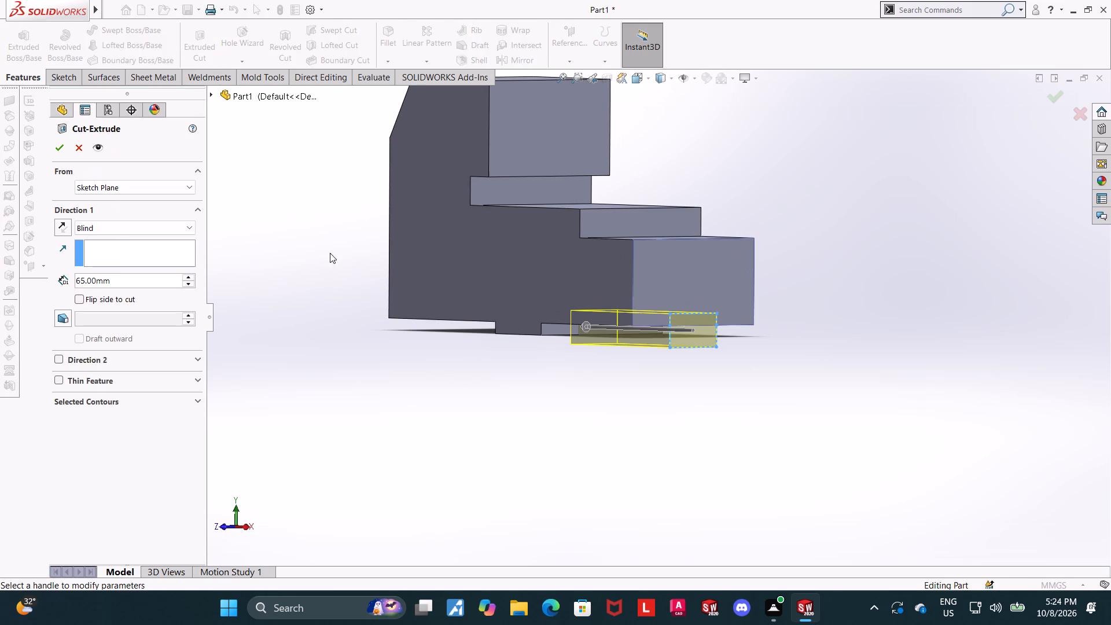
click(112, 230)
click(108, 247)
click(57, 152)
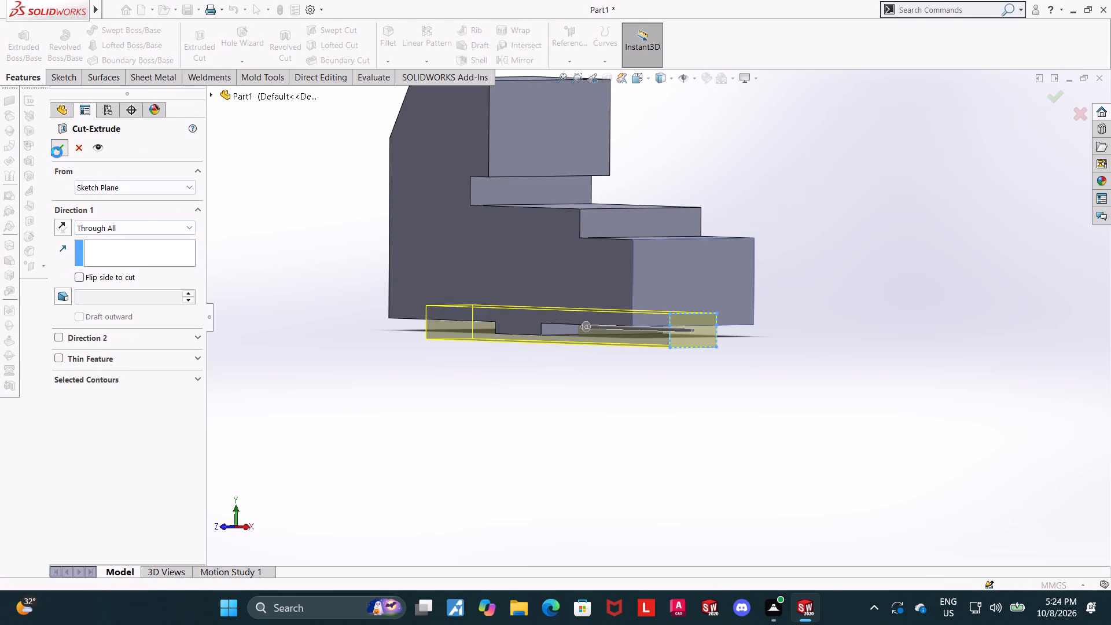
click(413, 421)
middle_drag(632, 346, 584, 330)
scroll(632, 346, up, 1)
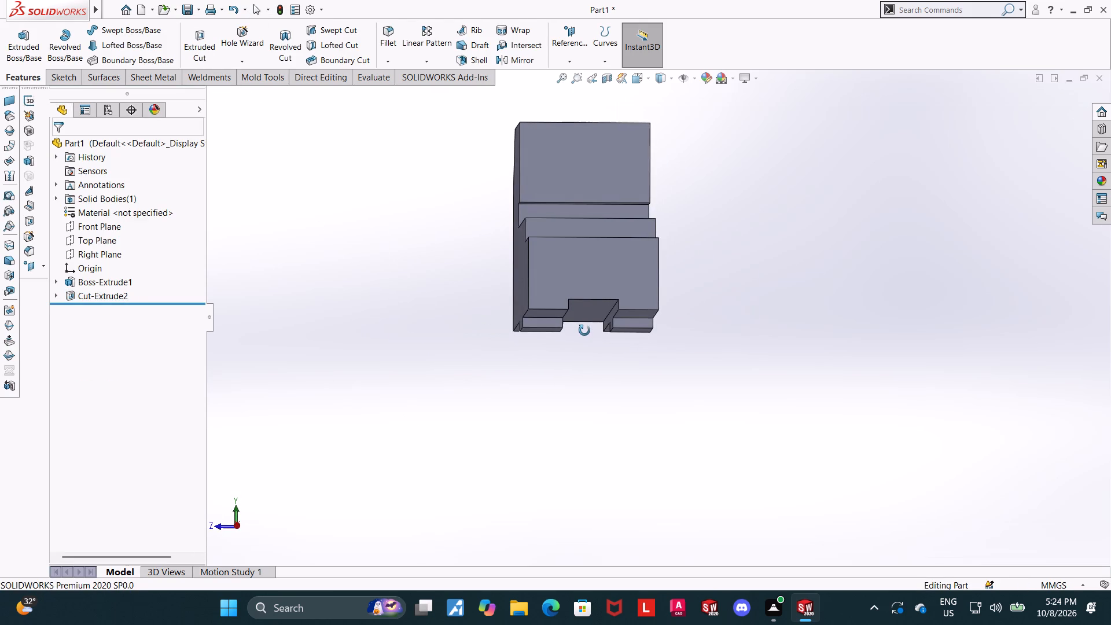
Examine the block from several sides, including the underside channel, the tab and the stepped top.
middle_drag(584, 330, 592, 366)
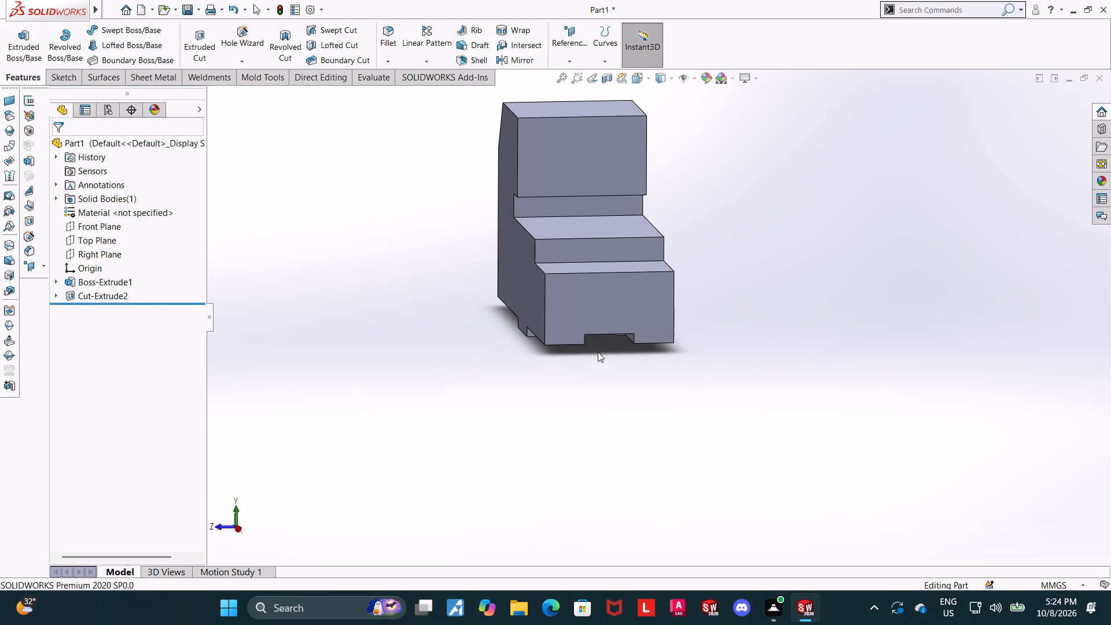
scroll(600, 322, down, 1)
scroll(623, 325, up, 2)
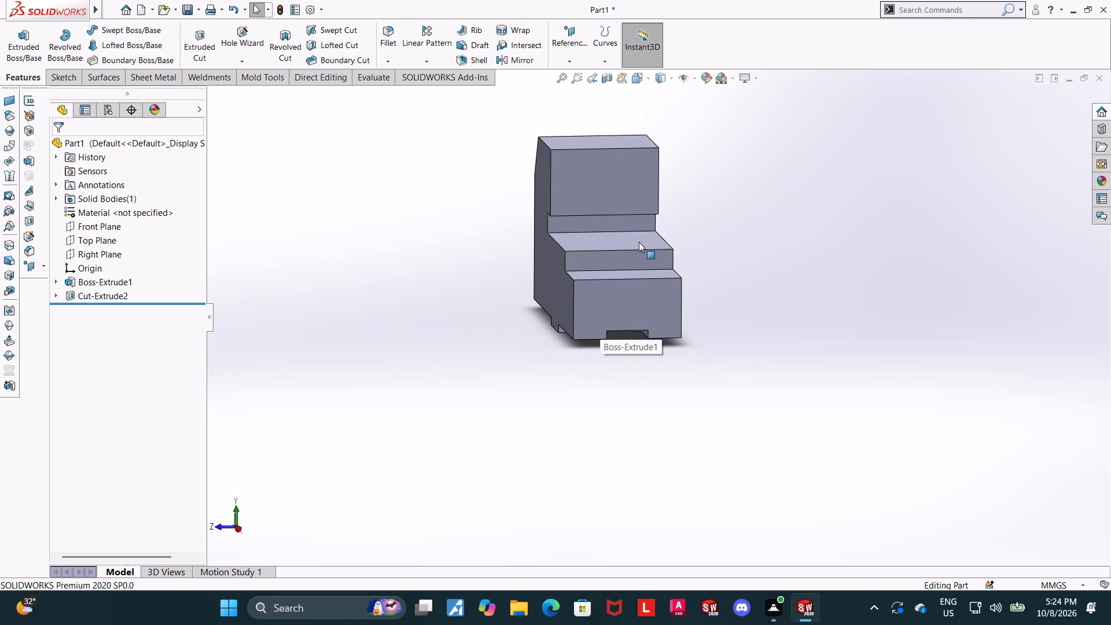
scroll(689, 233, up, 2)
middle_drag(691, 247, 711, 313)
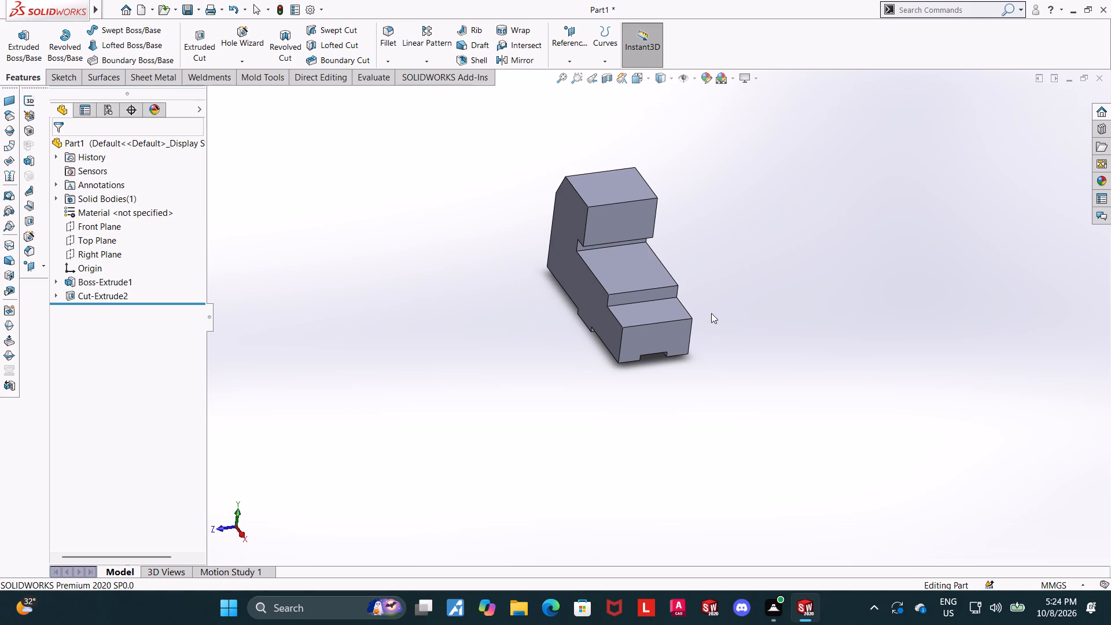
scroll(615, 173, up, 2)
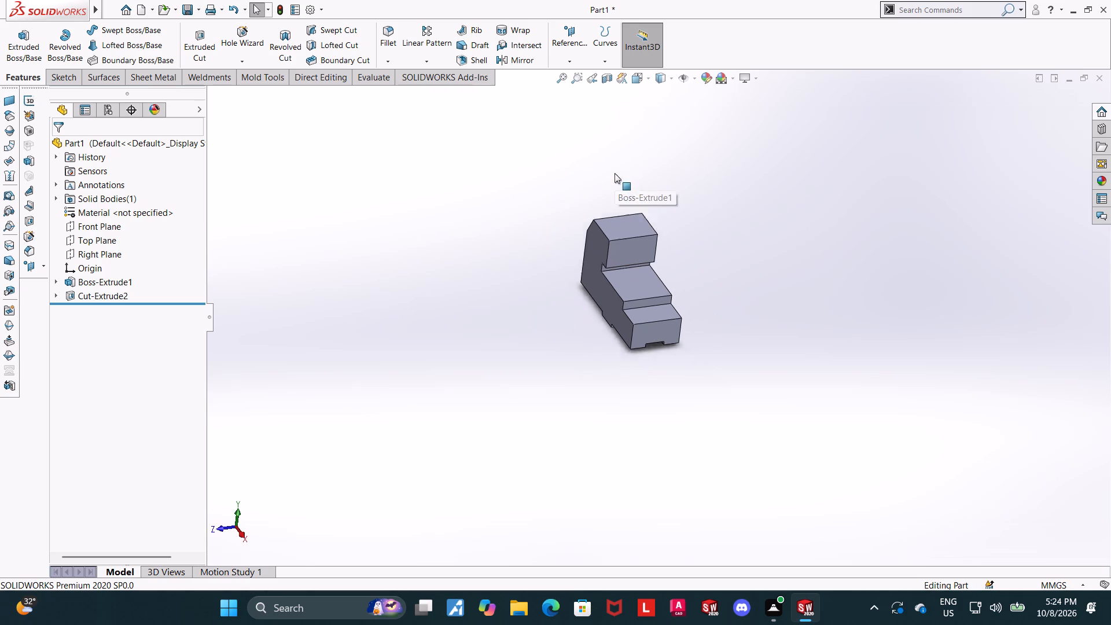
scroll(615, 173, up, 1)
middle_drag(634, 190, 674, 196)
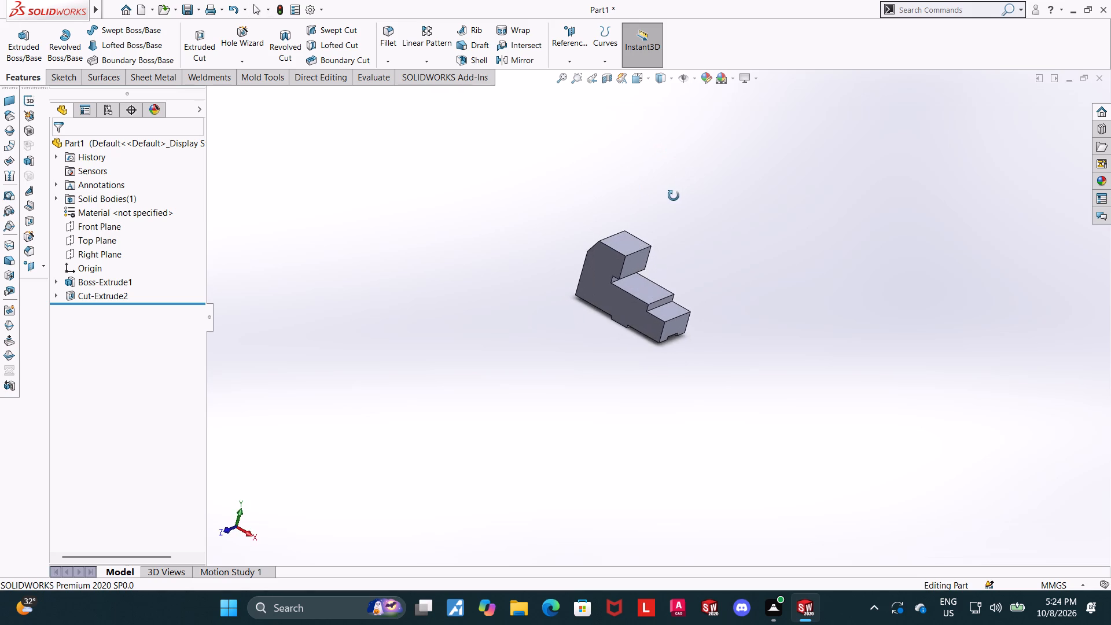
middle_drag(674, 196, 790, 153)
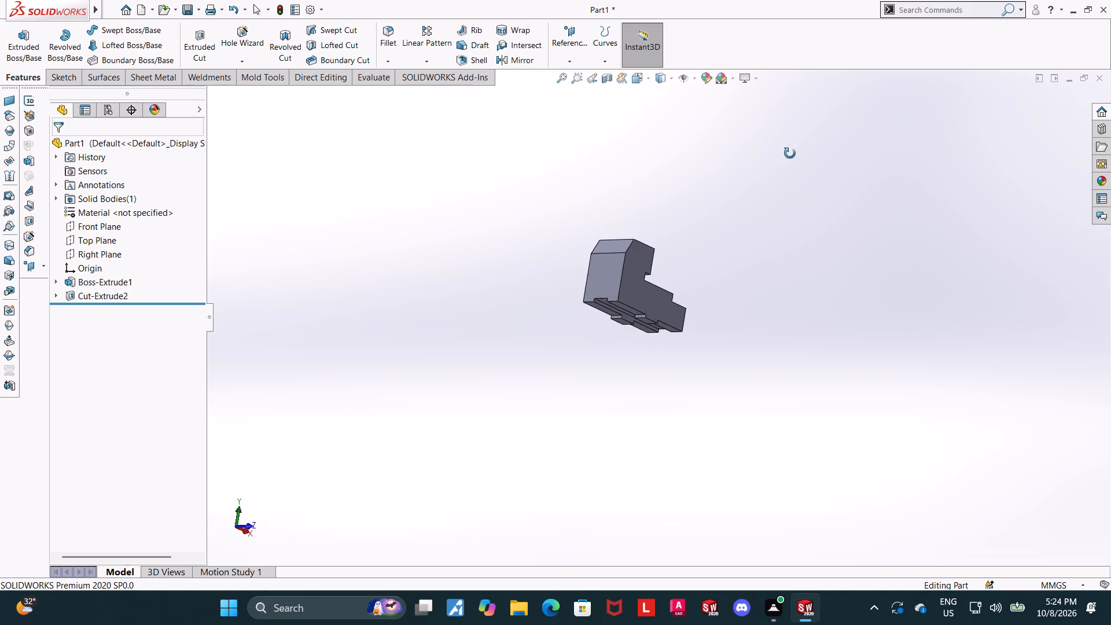
middle_drag(790, 153, 775, 194)
scroll(775, 194, up, 3)
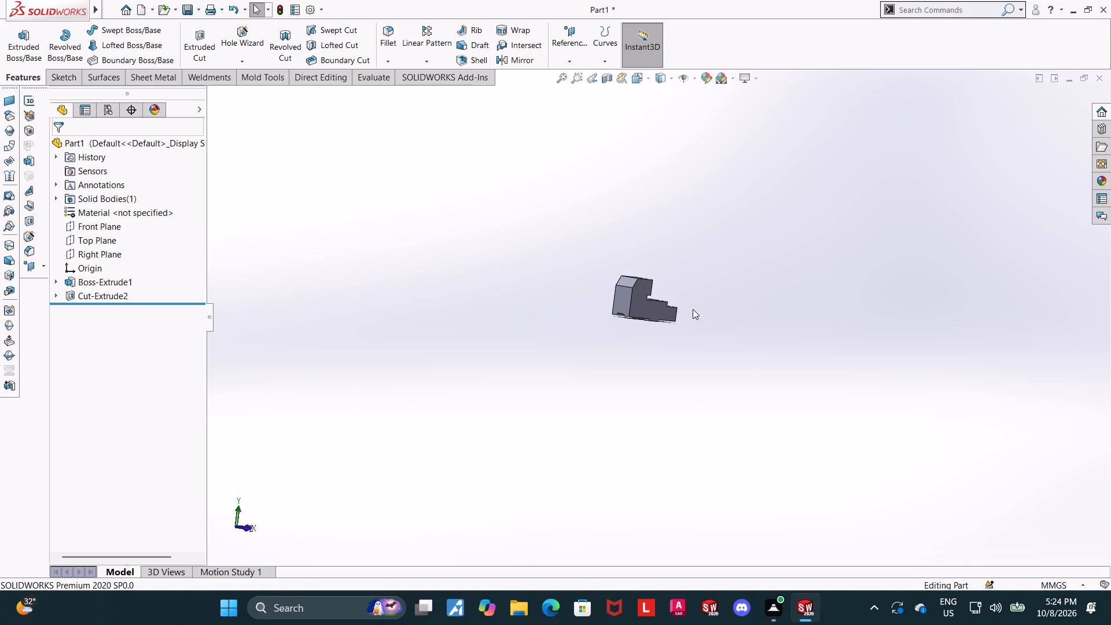
scroll(671, 273, down, 4)
scroll(675, 286, up, 2)
scroll(675, 285, down, 4)
middle_drag(690, 291, 584, 421)
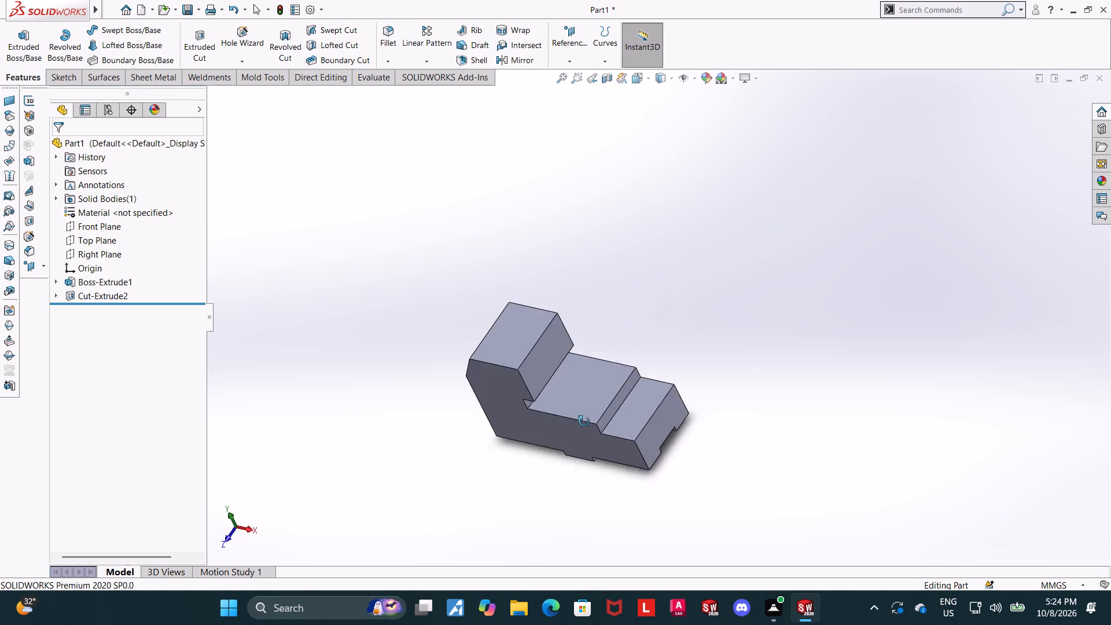
middle_drag(584, 421, 645, 385)
Start a new sketch on the top face of the block's middle step, viewed normal to it.
click(639, 78)
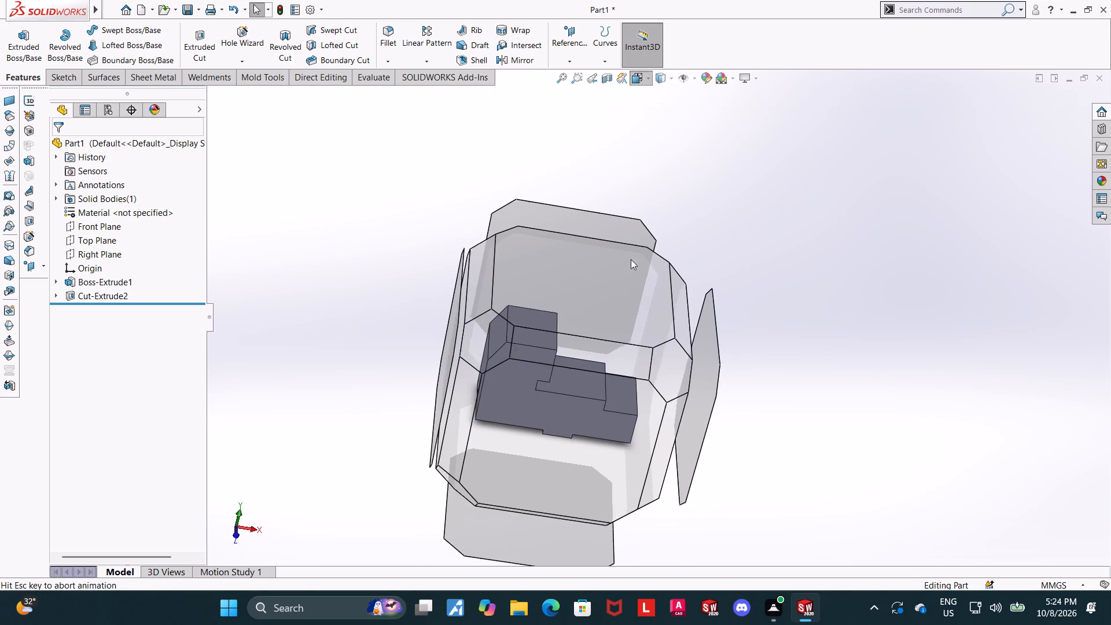
click(561, 332)
scroll(845, 468, up, 3)
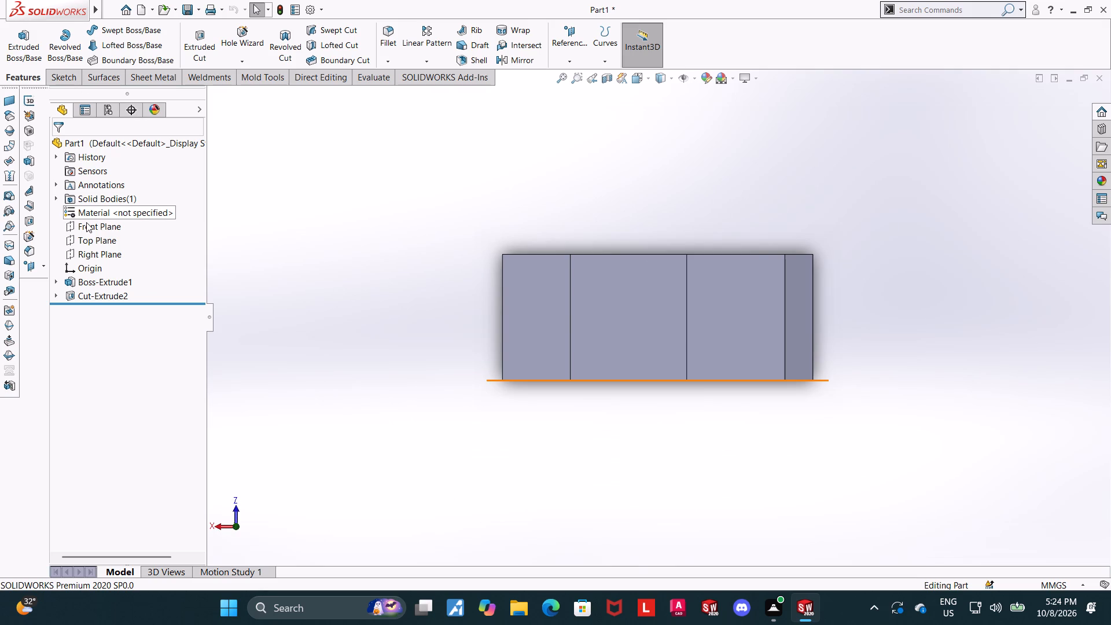
right_click(580, 310)
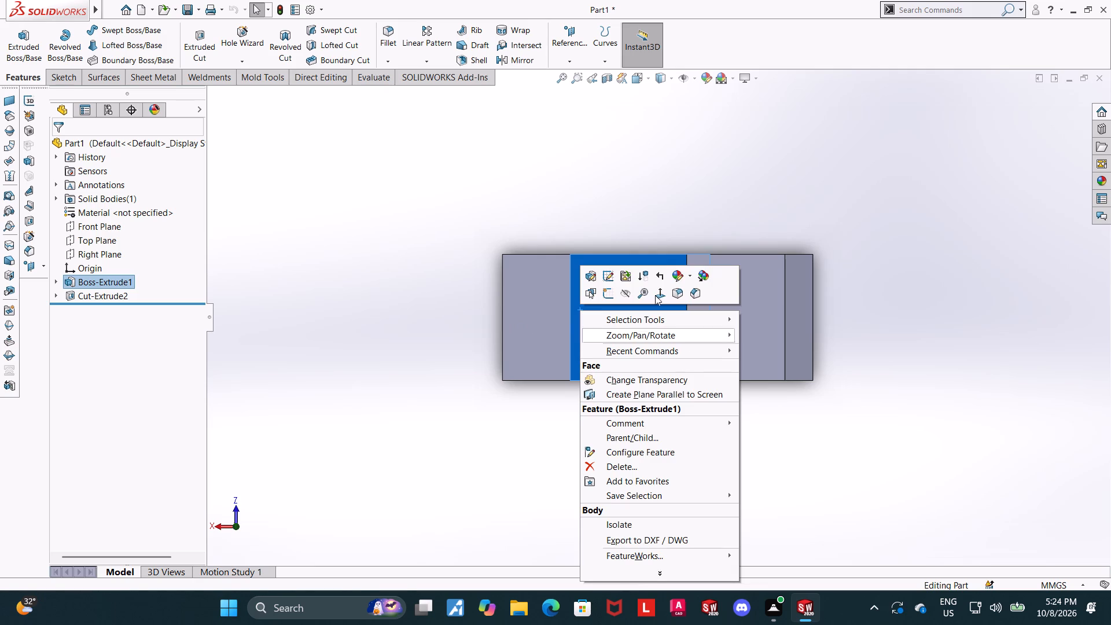
click(610, 293)
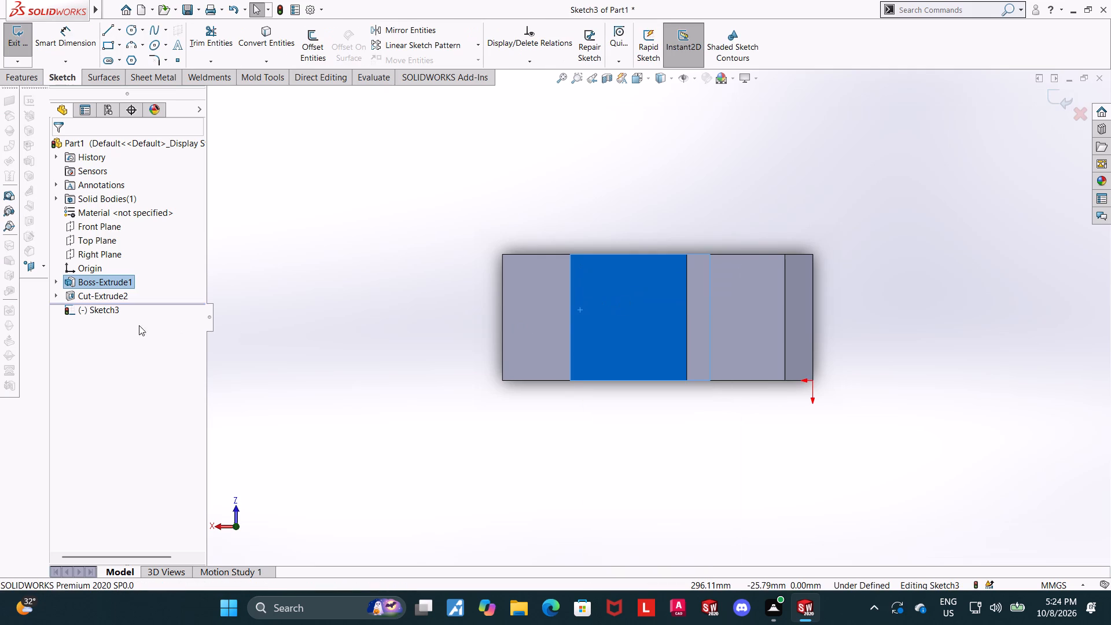
click(119, 313)
click(146, 301)
scroll(869, 396, up, 3)
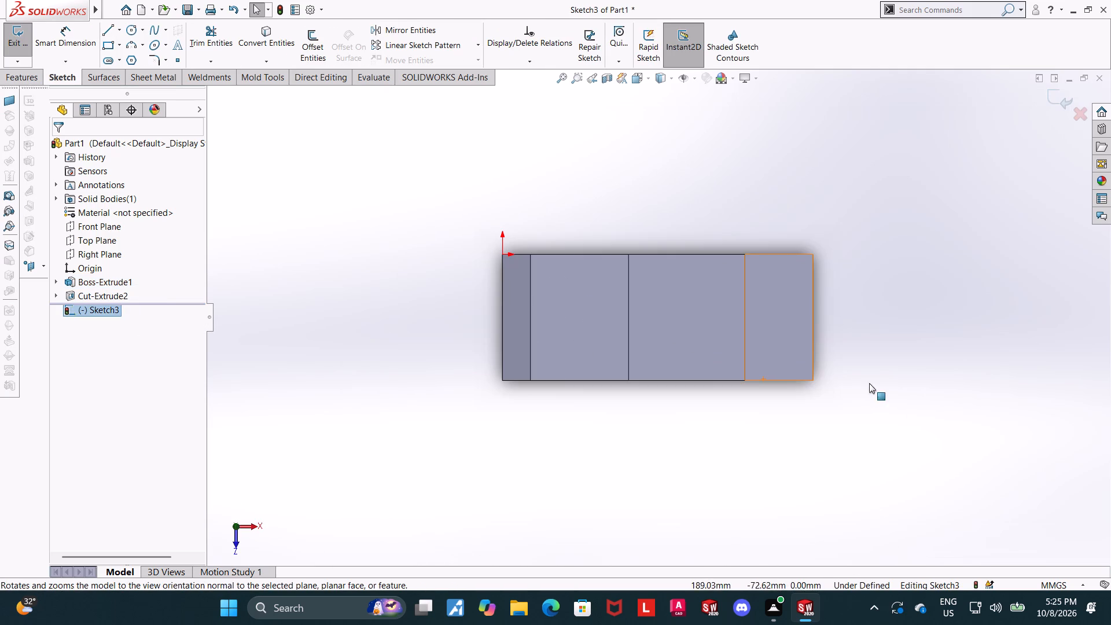
scroll(985, 325, down, 2)
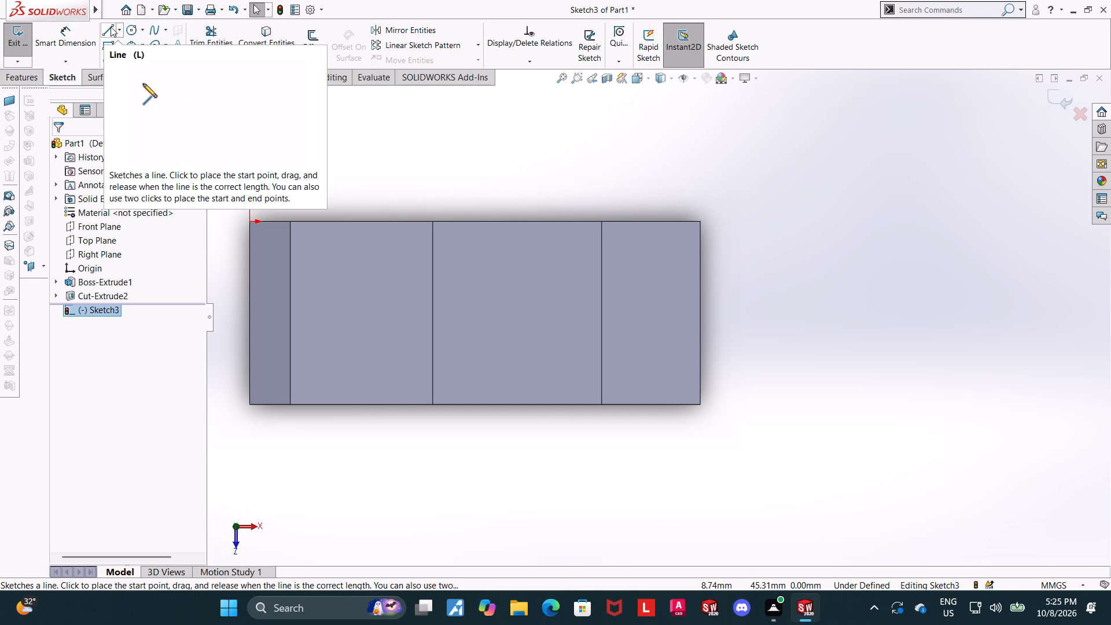
Sketch a circle with a radius of about 38 mm just beyond the block's low-step end.
click(127, 29)
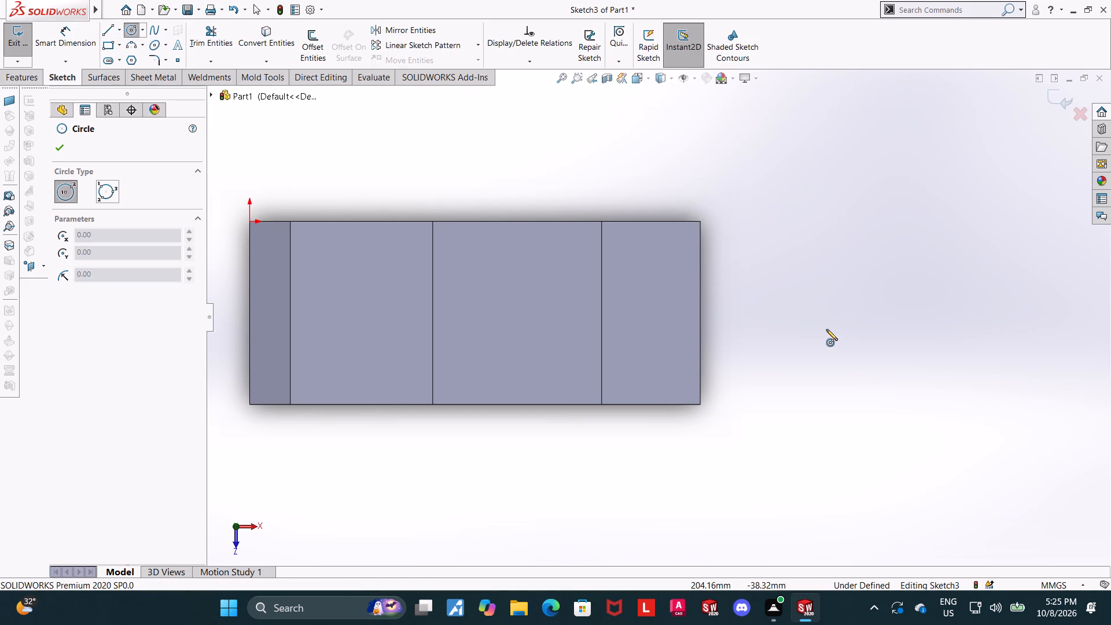
click(862, 315)
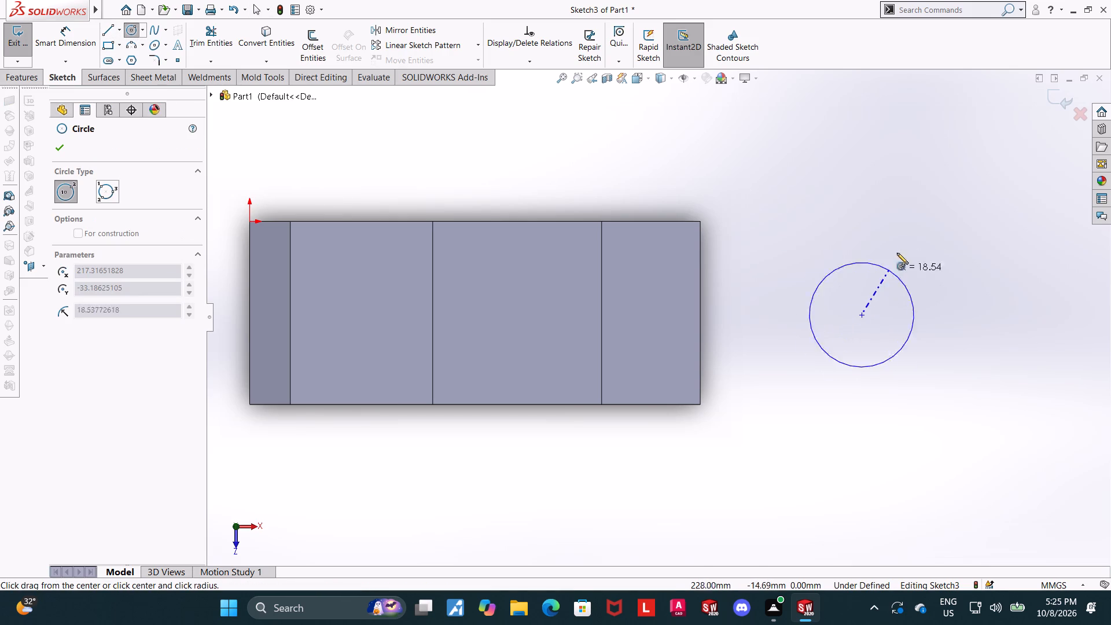
click(904, 216)
key(Escape)
key(Escape)
Add a Horizontal relation between the circle's centre and the midpoint of the block's low-step end edge.
click(860, 316)
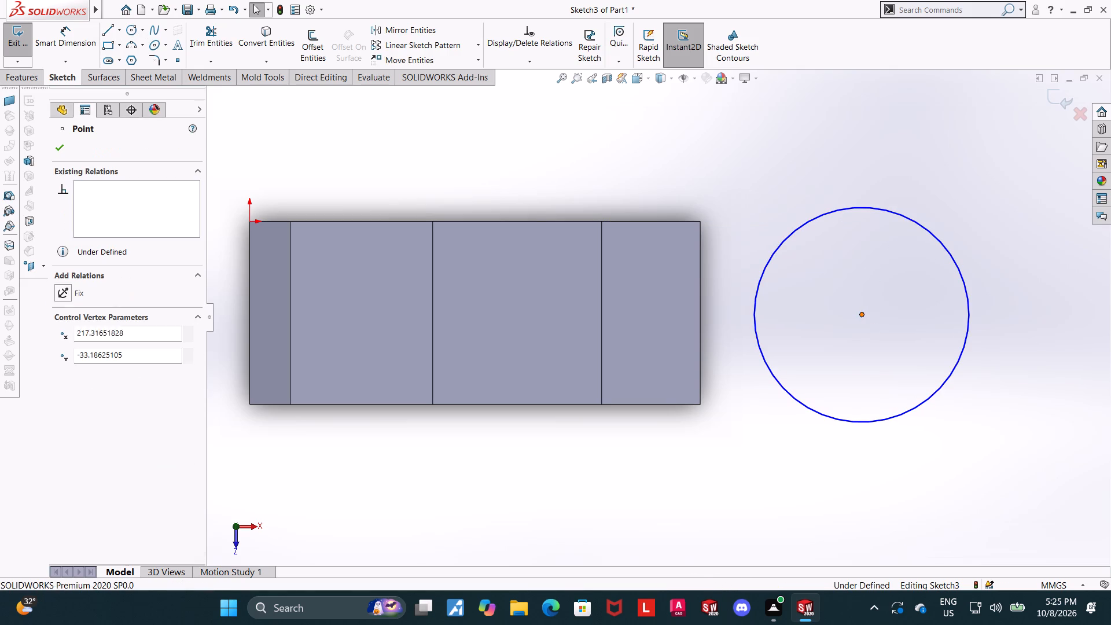
click(701, 315)
key(Escape)
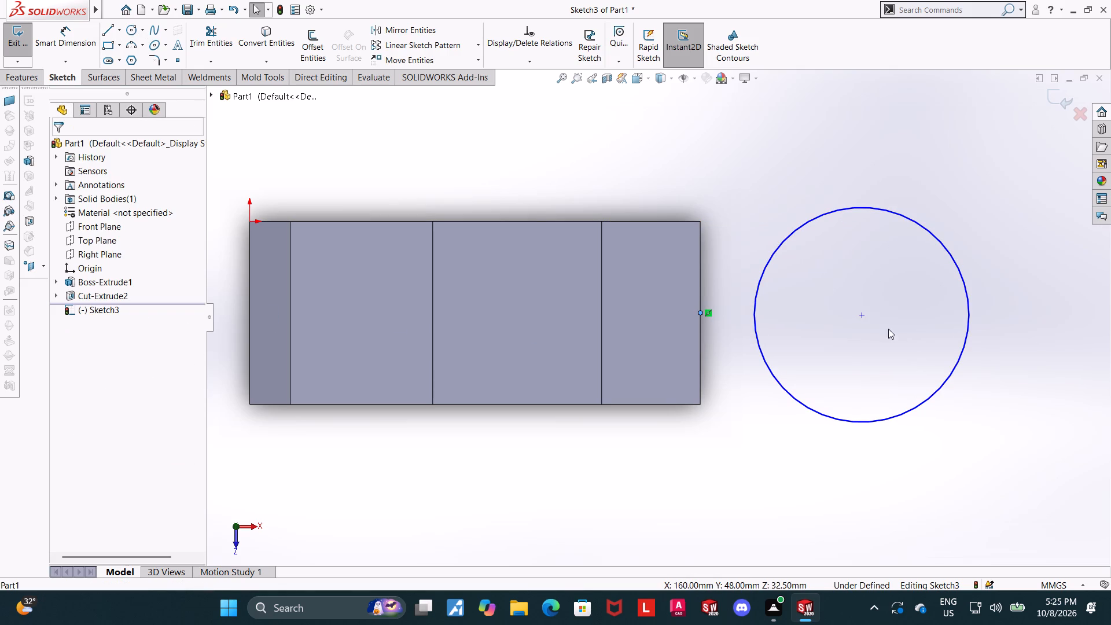
click(866, 317)
click(862, 317)
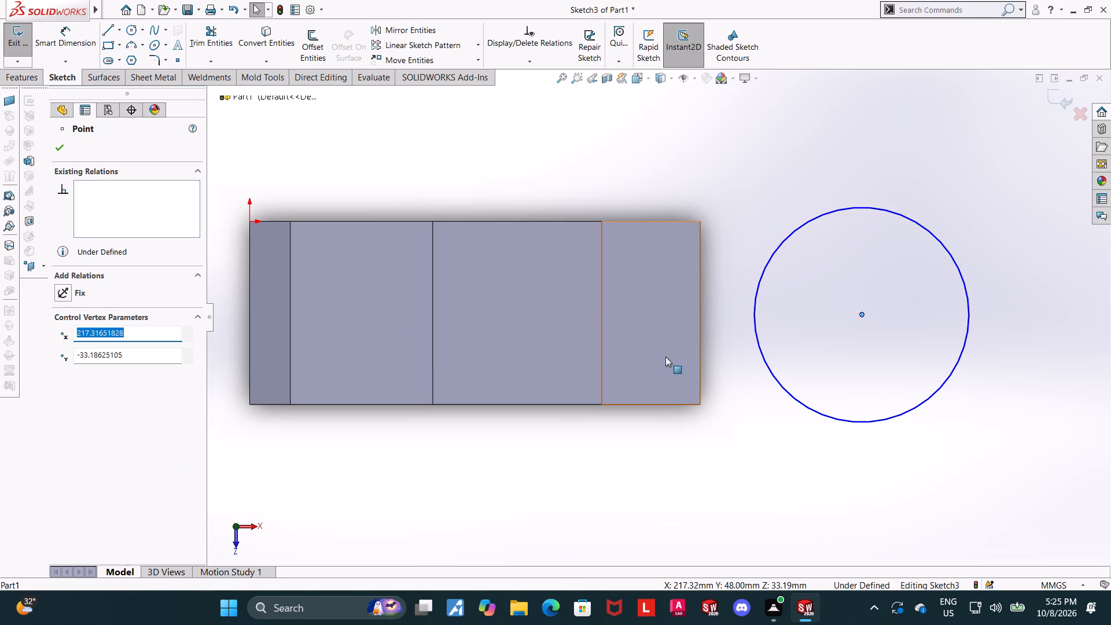
click(699, 314)
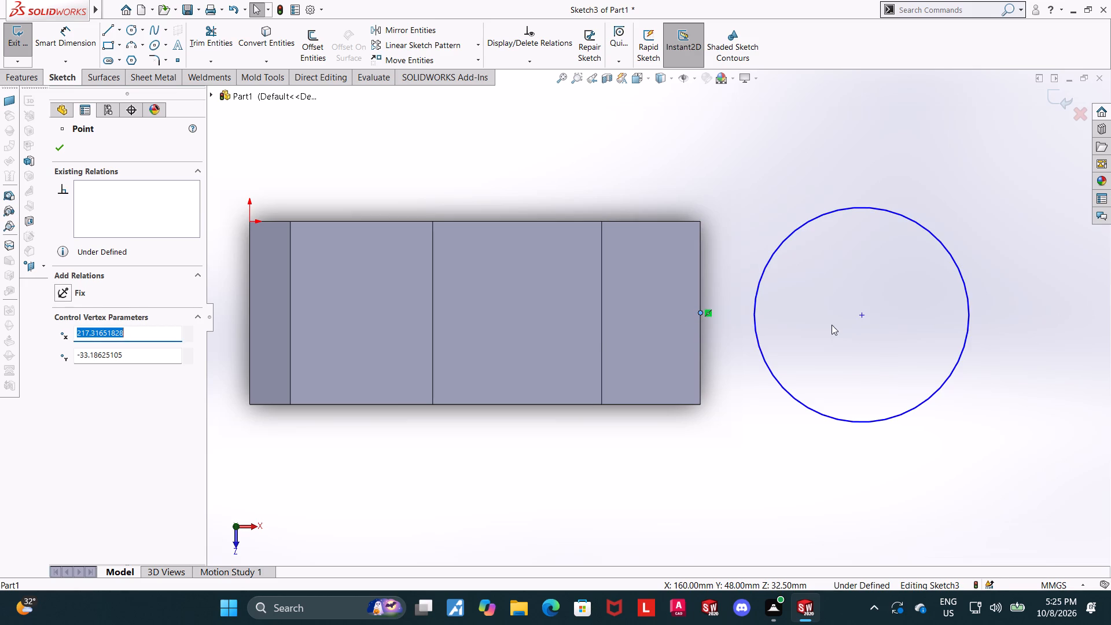
ctrl+click(859, 318)
click(65, 348)
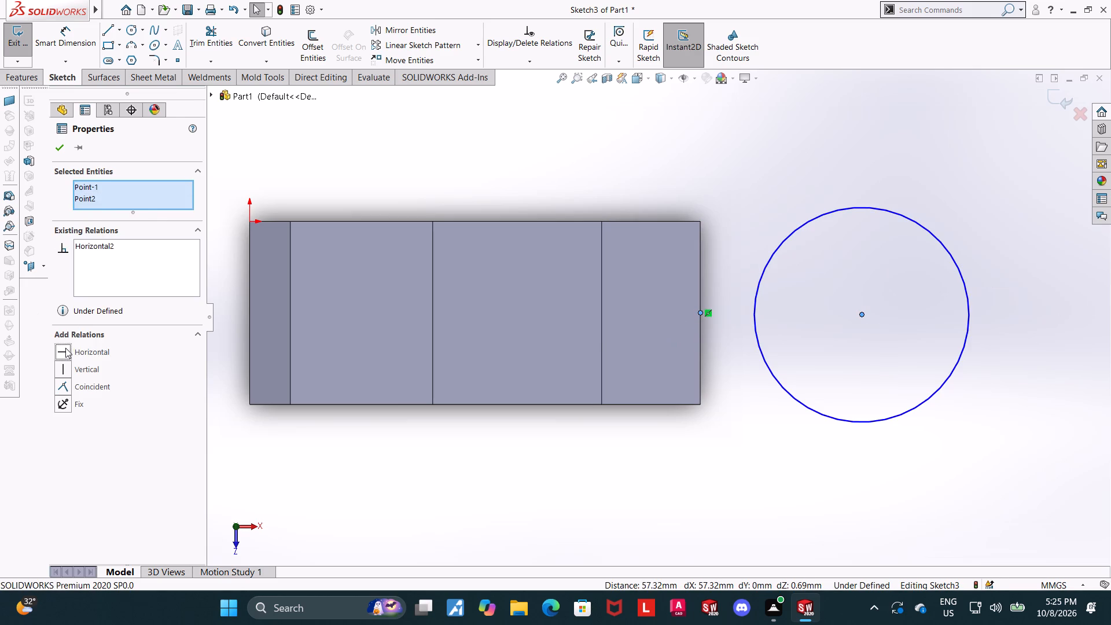
key(Escape)
key(Escape)
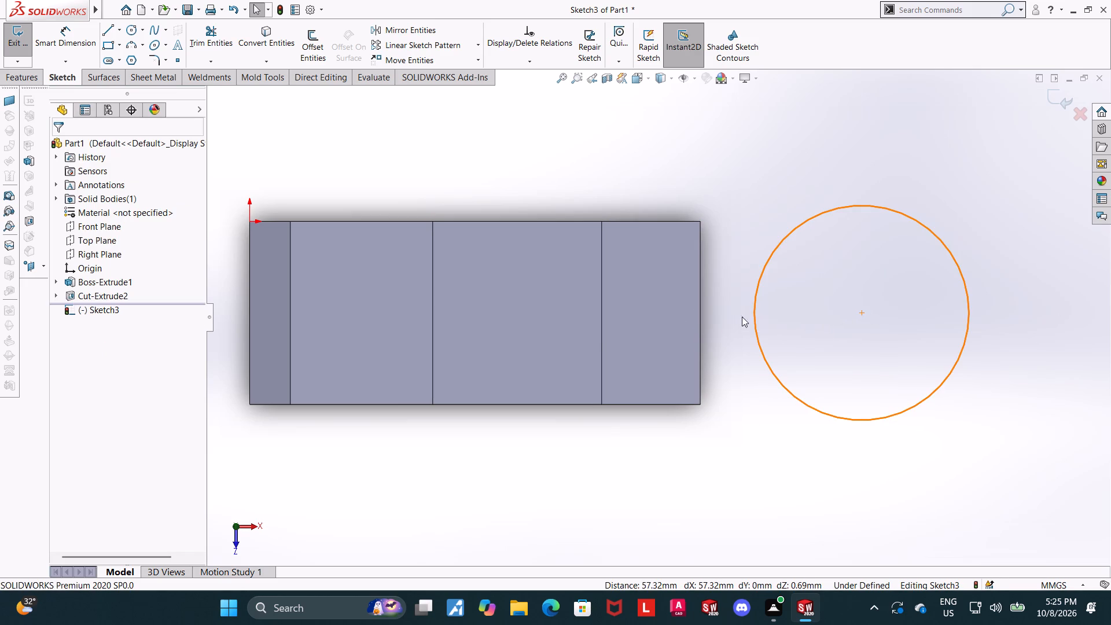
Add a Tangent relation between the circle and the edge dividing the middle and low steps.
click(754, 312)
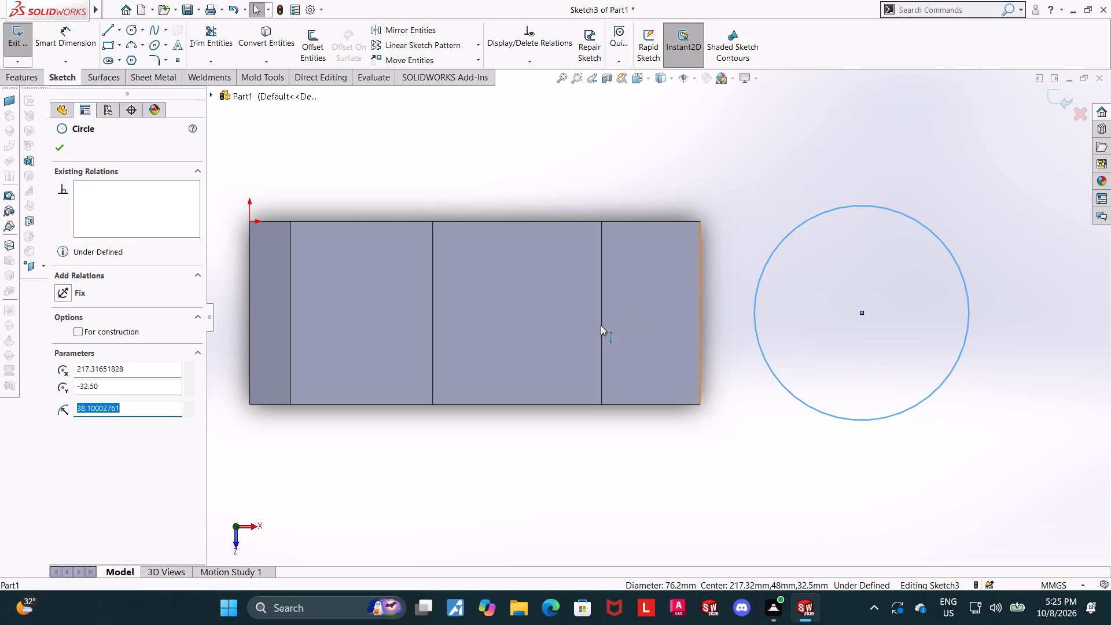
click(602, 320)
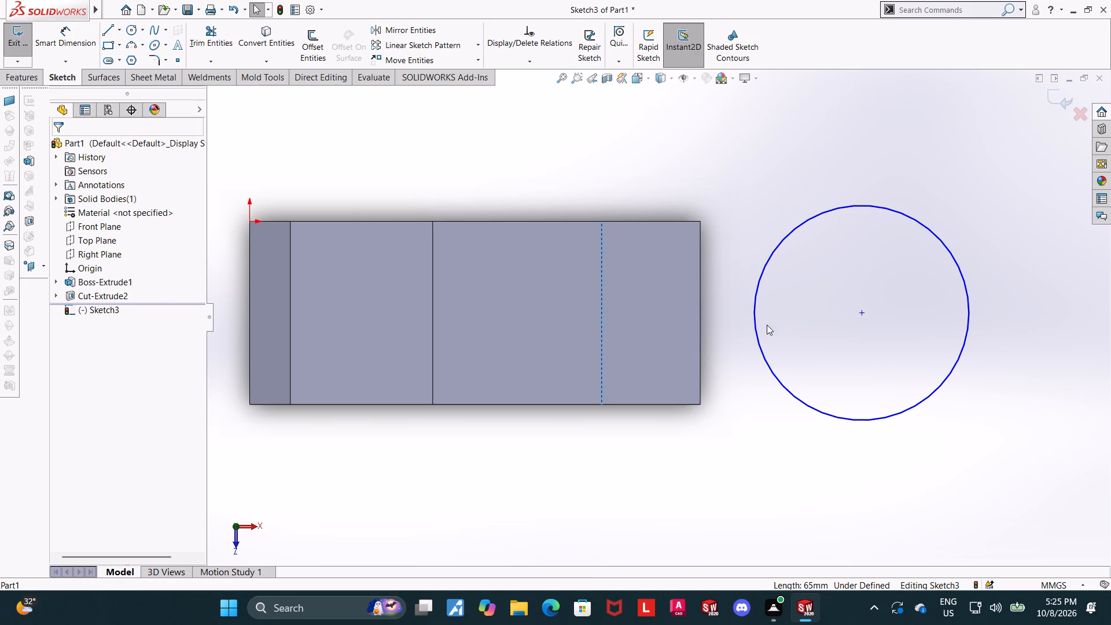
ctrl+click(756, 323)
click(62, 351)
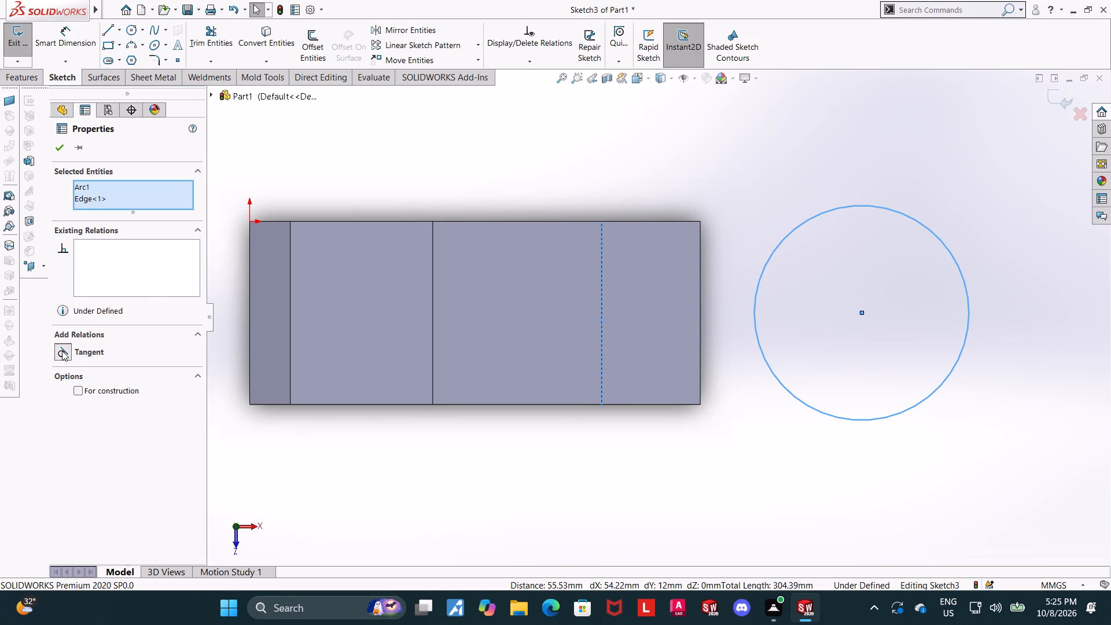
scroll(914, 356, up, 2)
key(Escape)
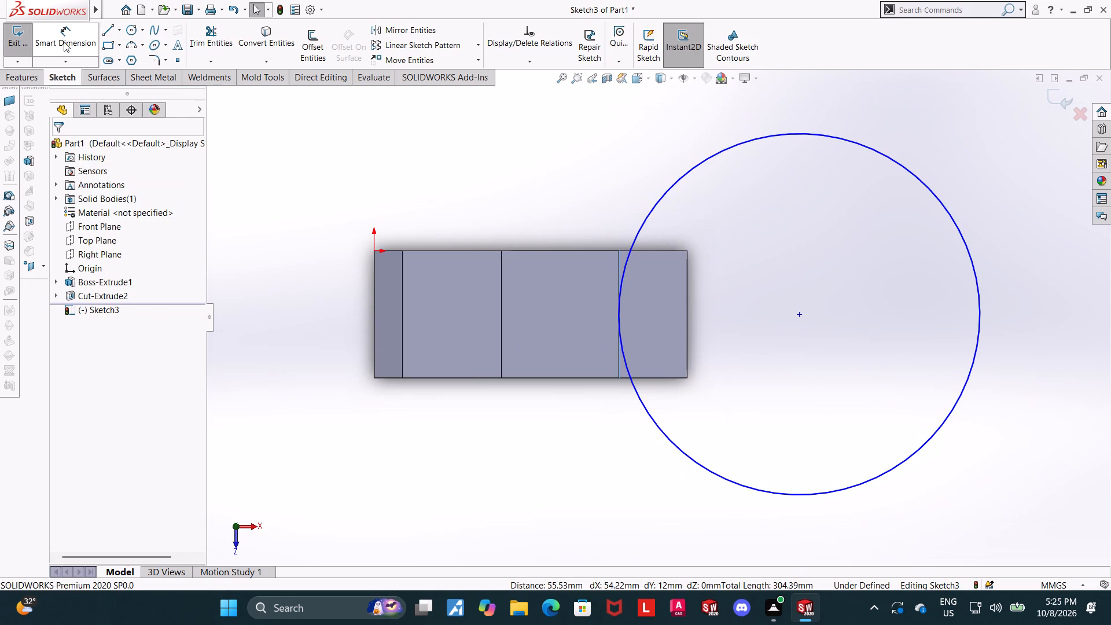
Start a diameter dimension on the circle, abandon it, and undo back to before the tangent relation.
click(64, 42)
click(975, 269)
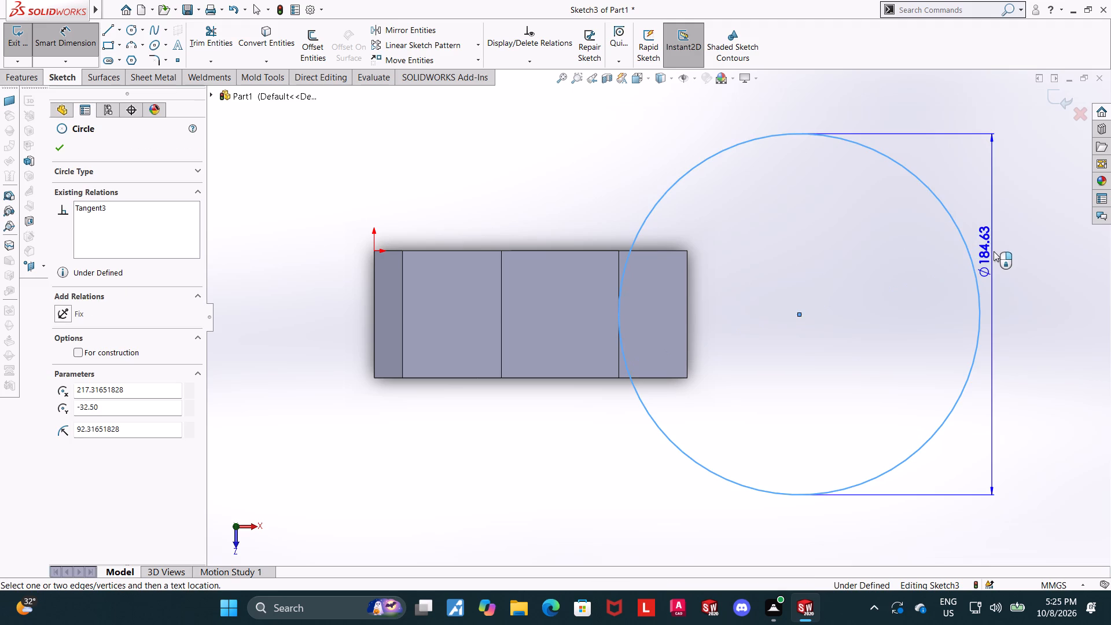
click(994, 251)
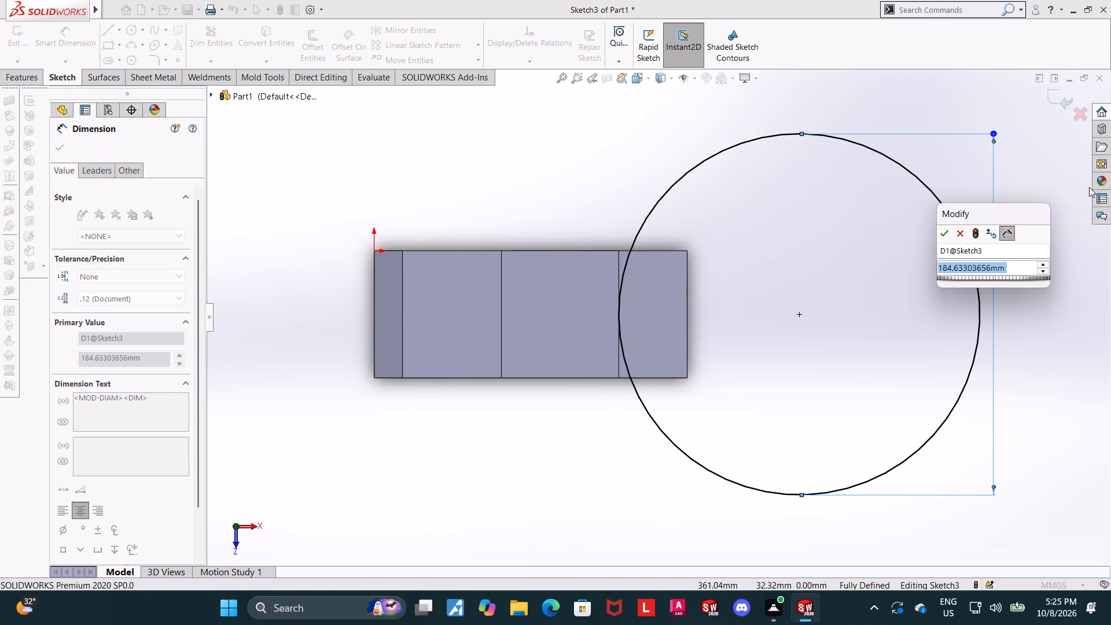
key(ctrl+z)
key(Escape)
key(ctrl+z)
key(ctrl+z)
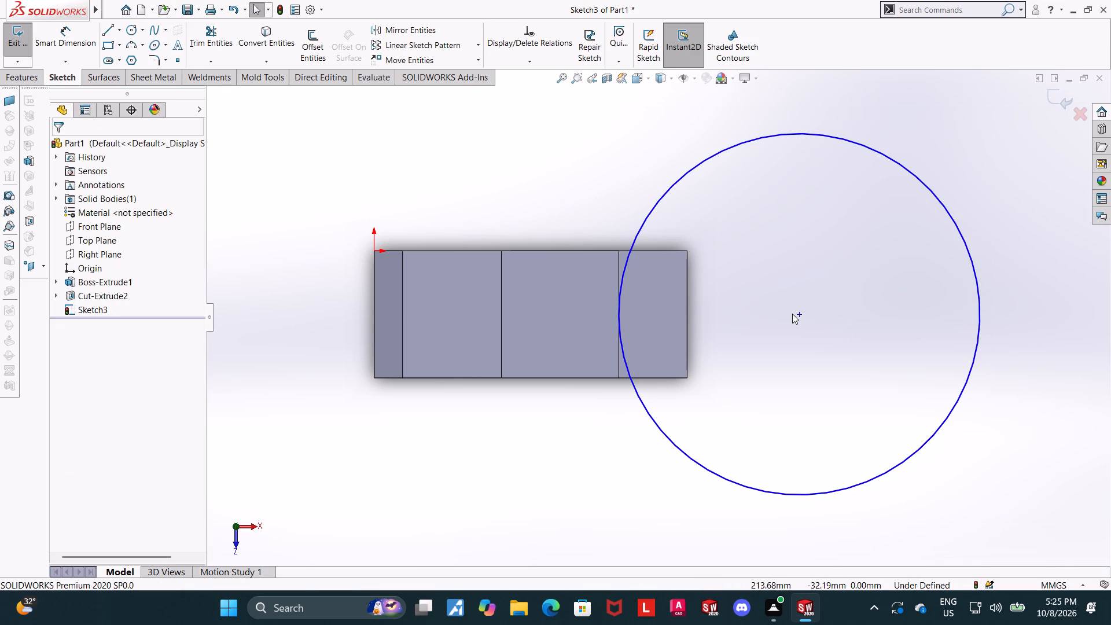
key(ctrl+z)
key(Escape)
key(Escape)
Make the circle coincident with the corner vertex where the edge between the middle and low steps meets the block's side.
scroll(827, 310, up, 1)
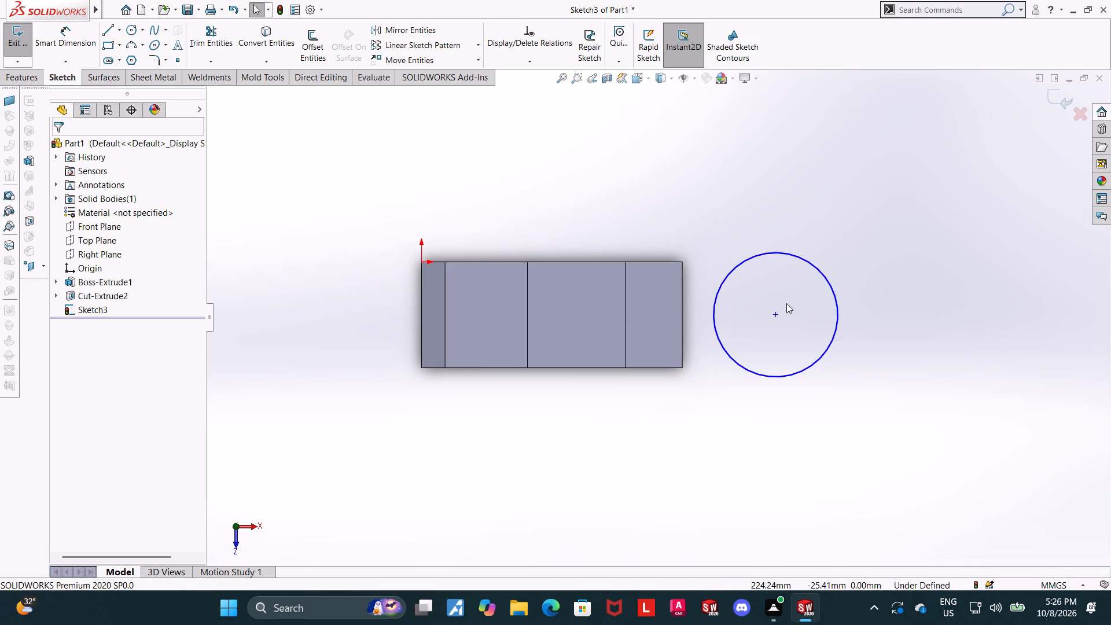
scroll(786, 303, up, 2)
scroll(744, 306, down, 5)
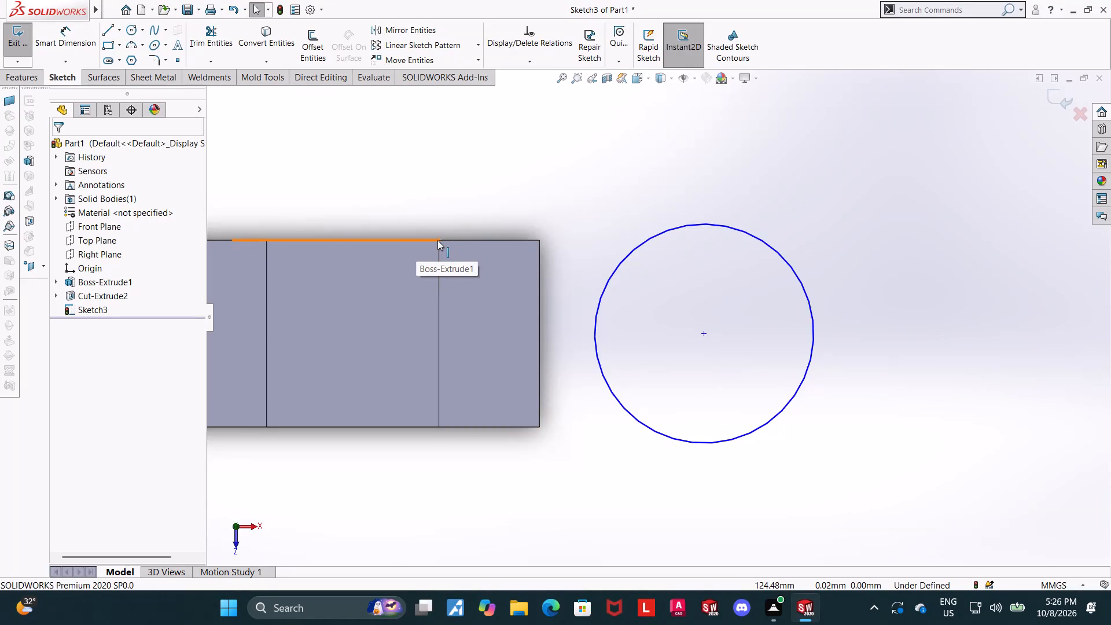
scroll(437, 240, up, 2)
scroll(507, 269, down, 5)
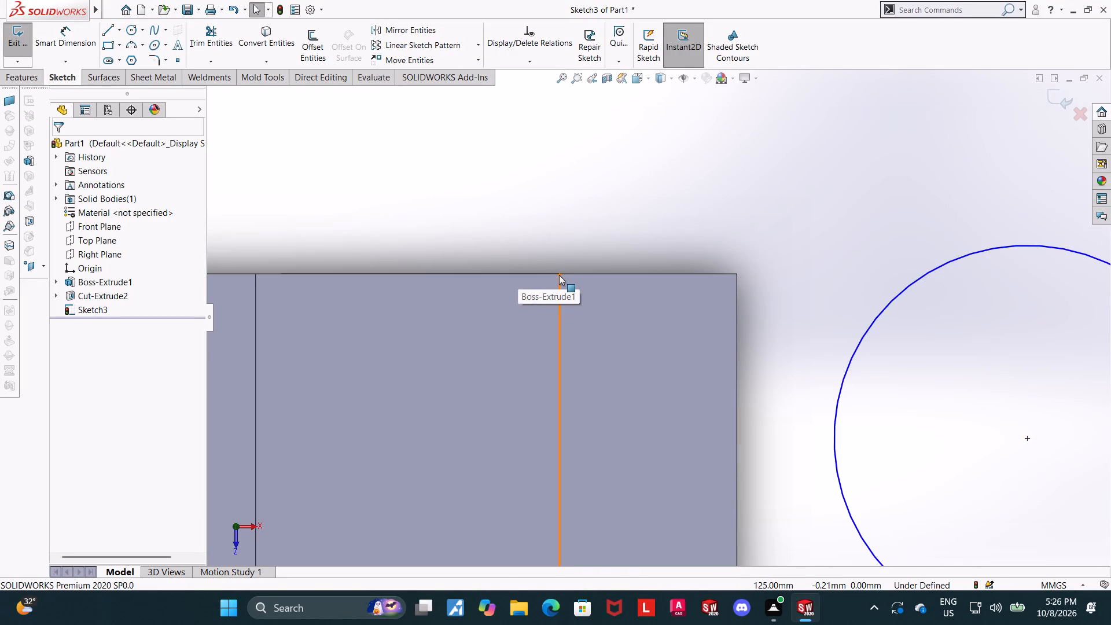
click(560, 274)
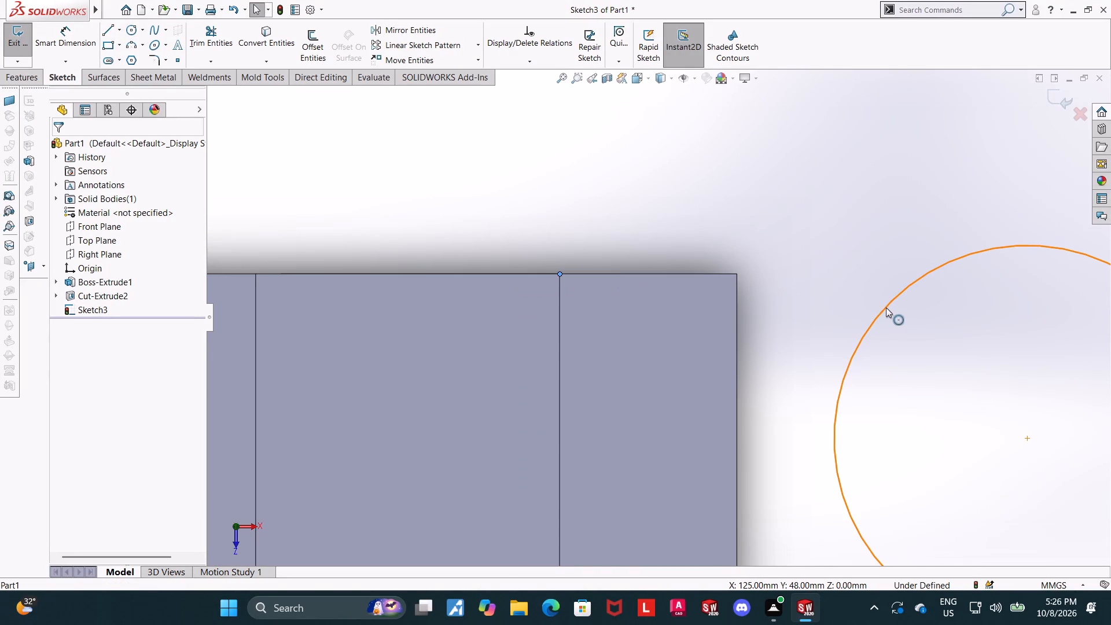
ctrl+click(885, 307)
click(65, 369)
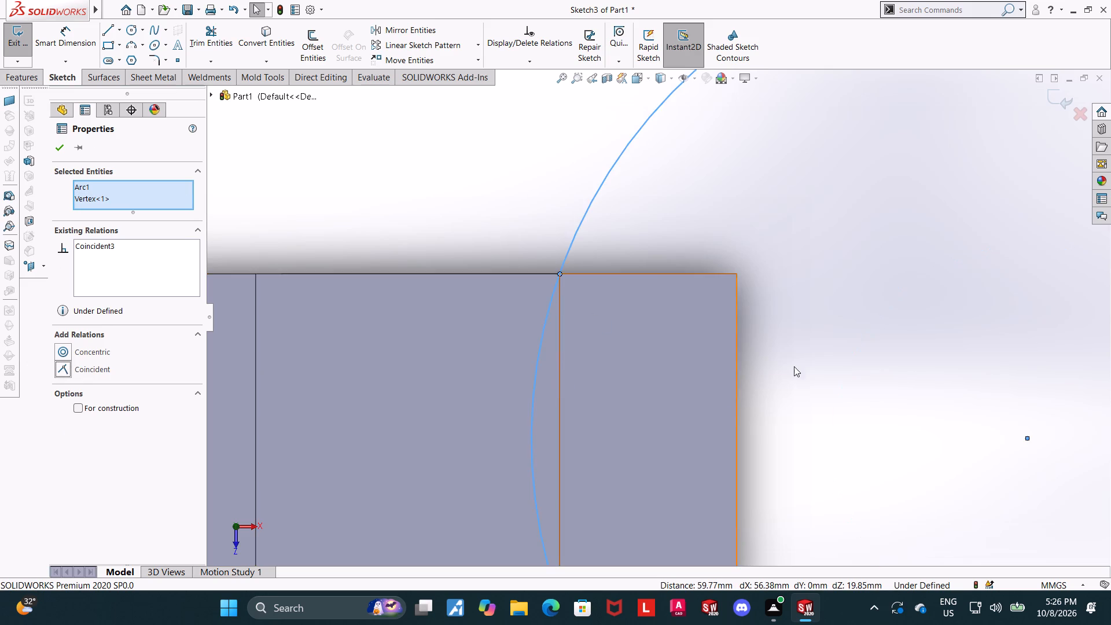
scroll(802, 365, up, 5)
scroll(670, 381, down, 3)
key(Escape)
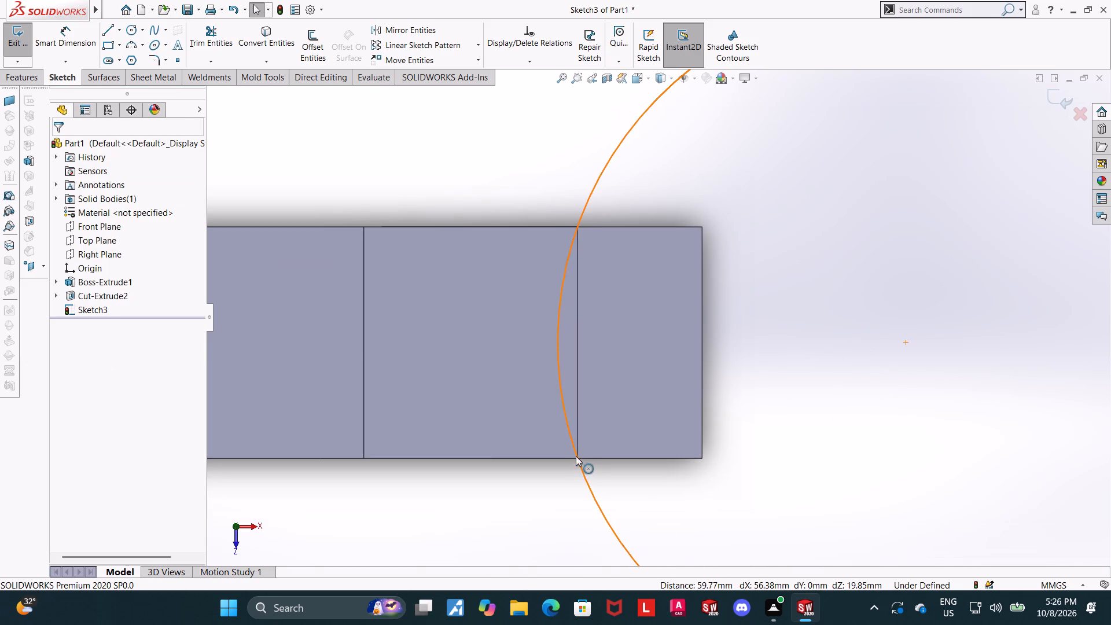
Make the circle coincident with the opposite corner vertex of the edge between the middle and low steps.
click(577, 458)
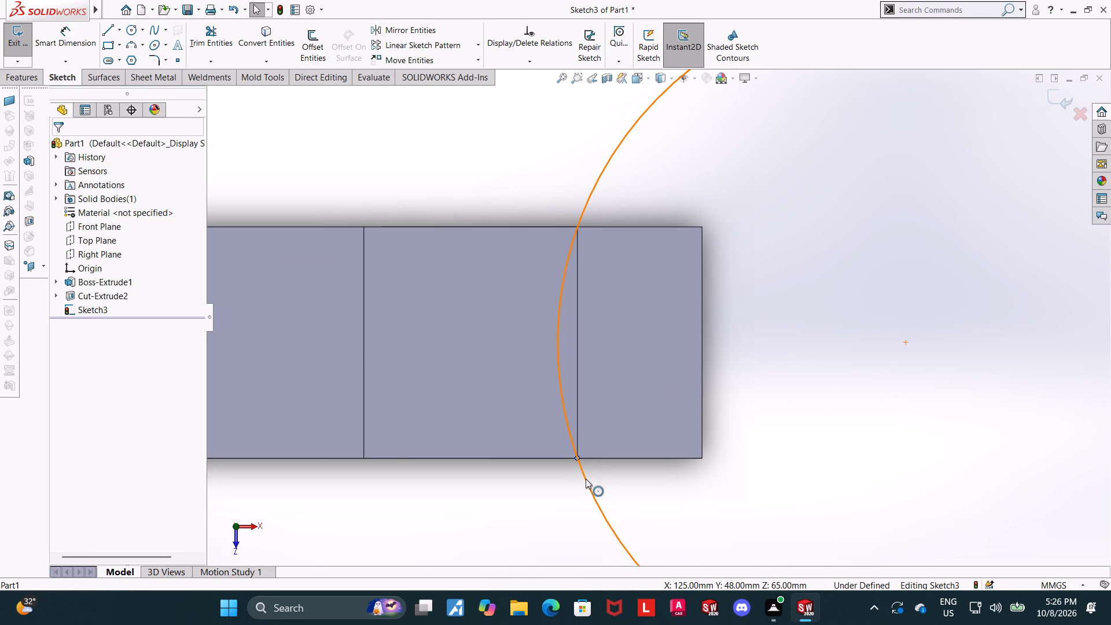
ctrl+click(586, 479)
click(68, 366)
key(Escape)
key(Escape)
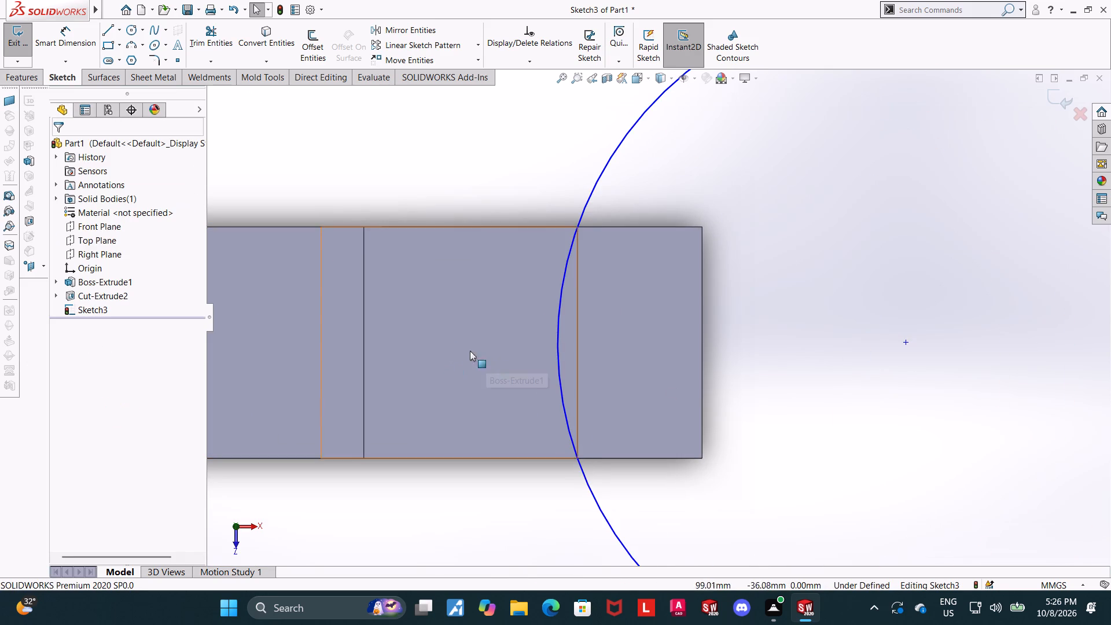
Dimension the circle's diameter and set it to 115*2, giving 230 mm.
scroll(174, 201, down, 7)
scroll(716, 328, up, 12)
scroll(959, 338, up, 2)
scroll(896, 333, down, 2)
click(60, 32)
click(772, 300)
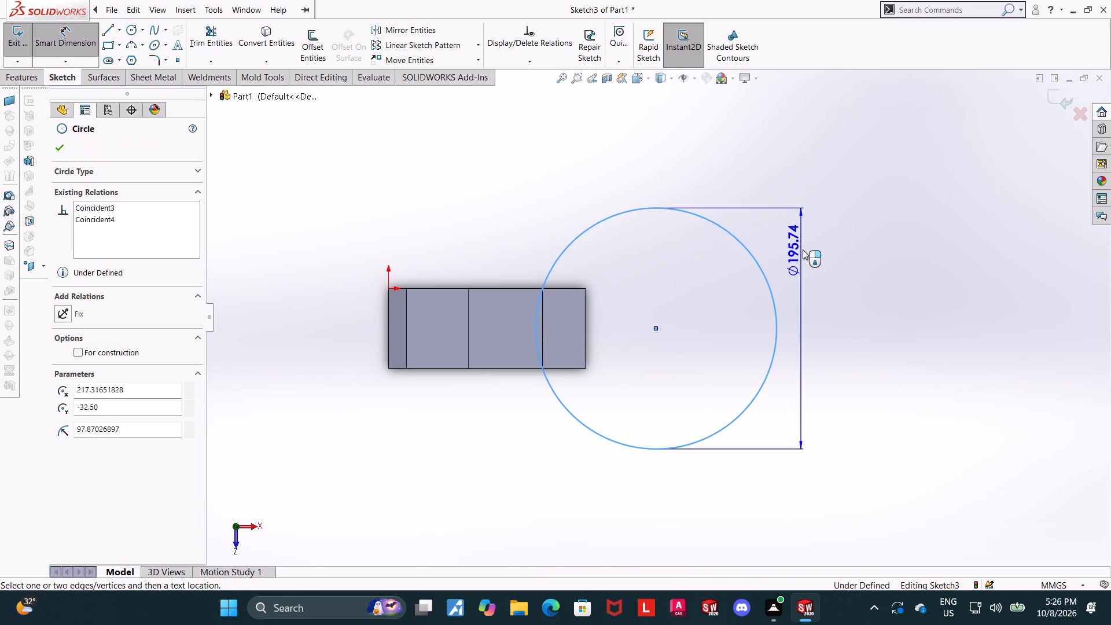
click(803, 249)
text(115)
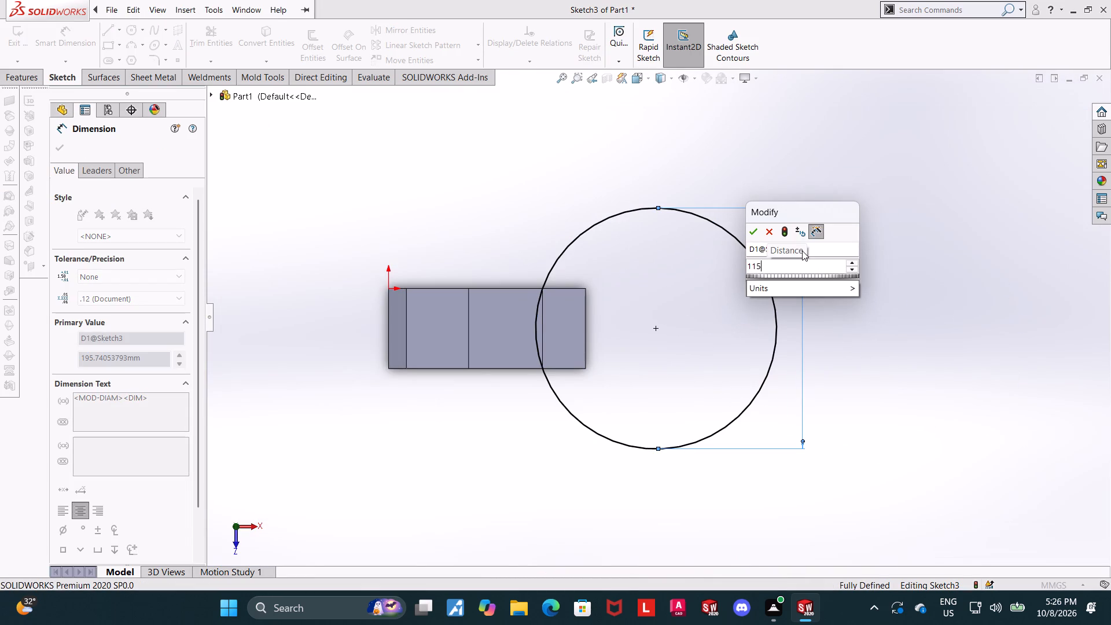
key(8)
key(BackSpace)
text(*2)
key(Return)
key(Escape)
key(Escape)
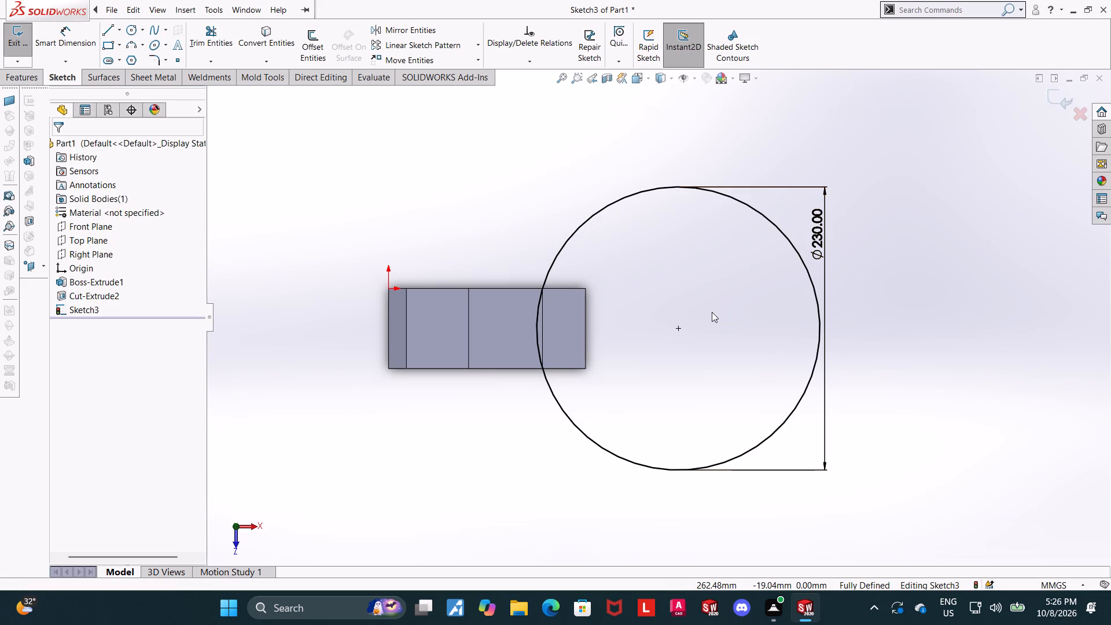
Change the circle's diameter dimension to display as a radius, R115.
middle_drag(646, 308, 645, 161)
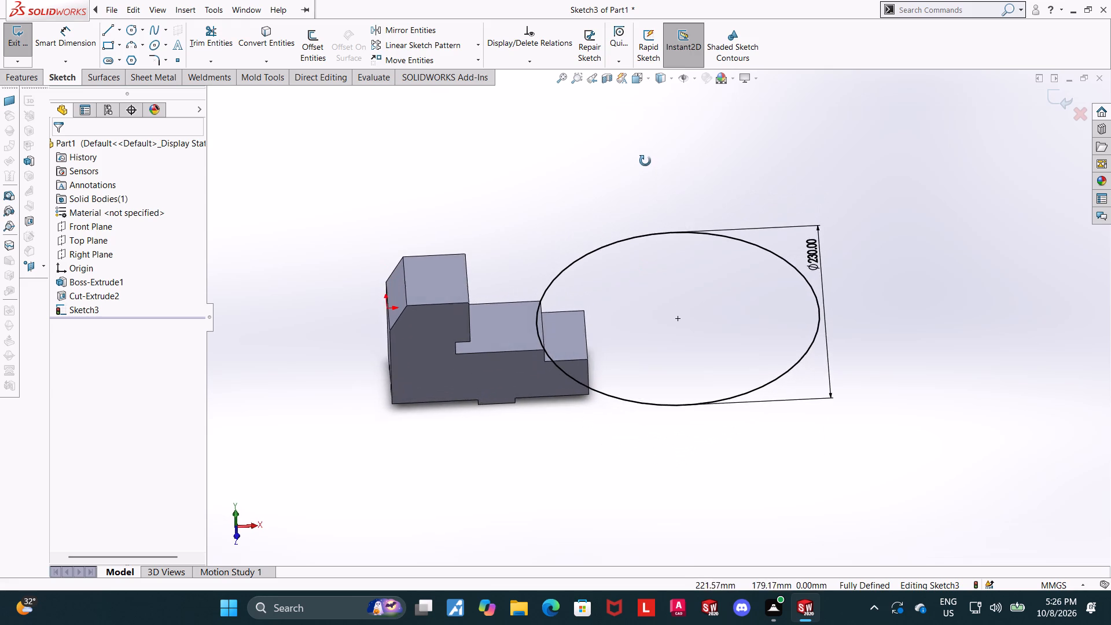
middle_drag(645, 161, 644, 174)
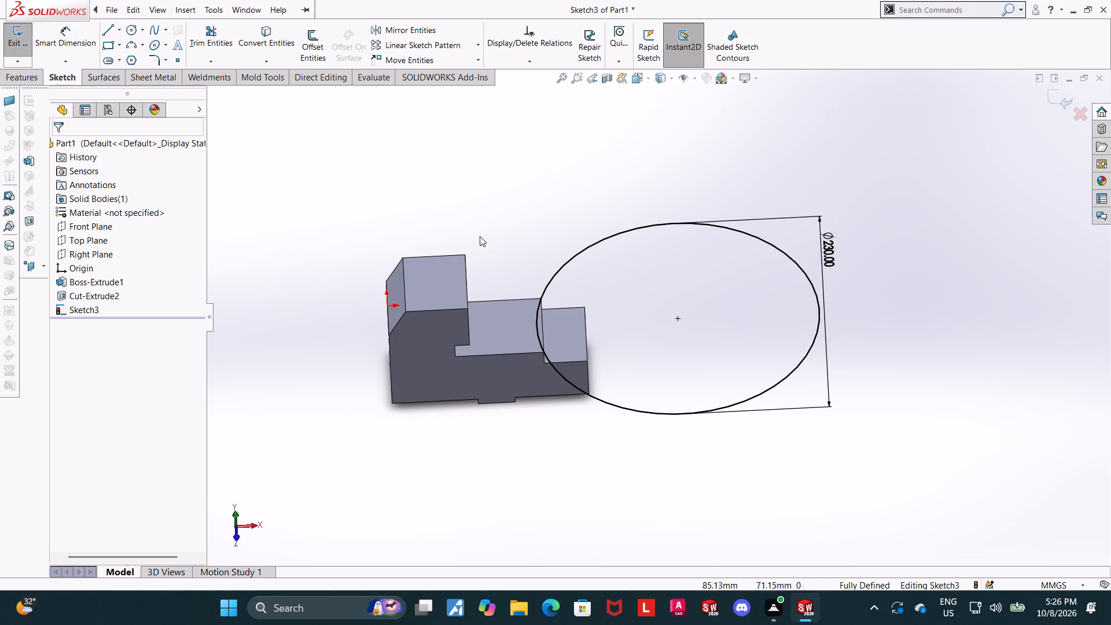
double_click(829, 247)
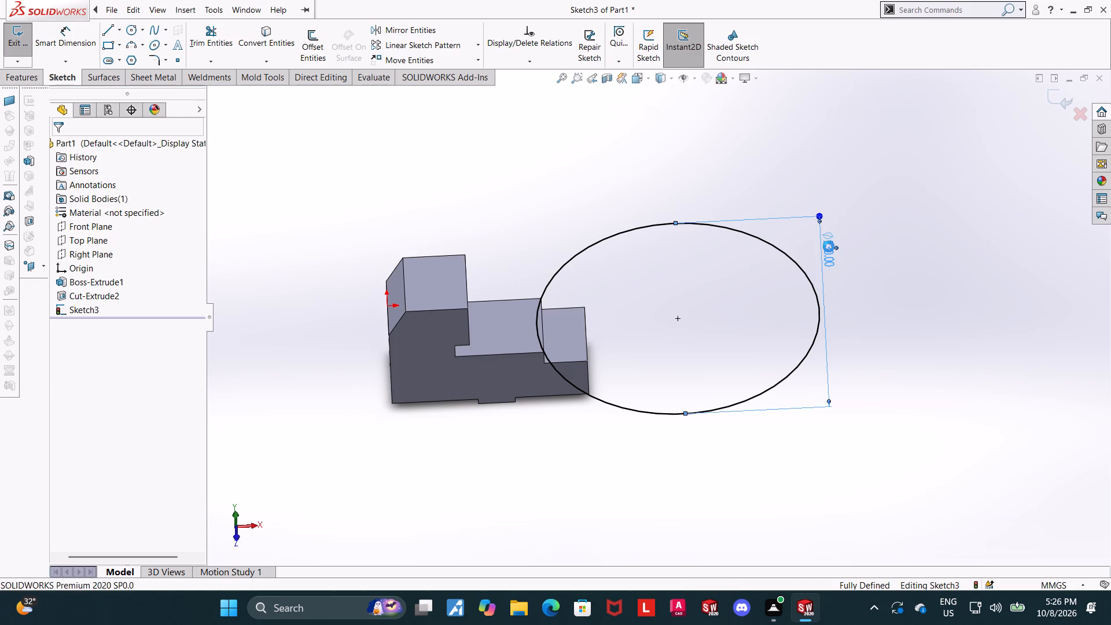
click(87, 176)
click(87, 172)
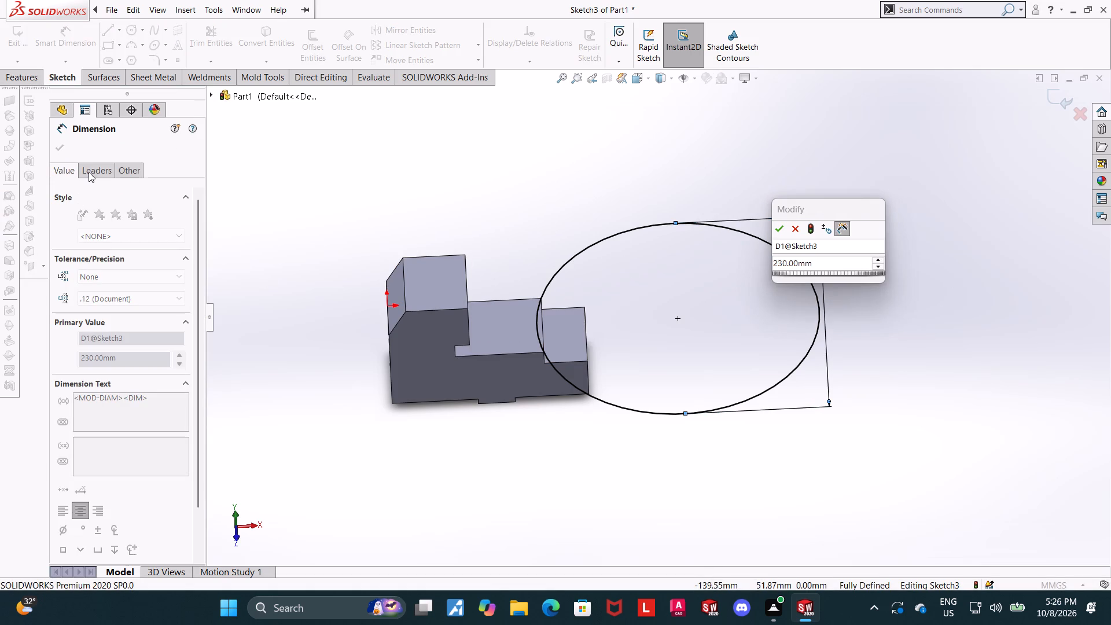
click(776, 233)
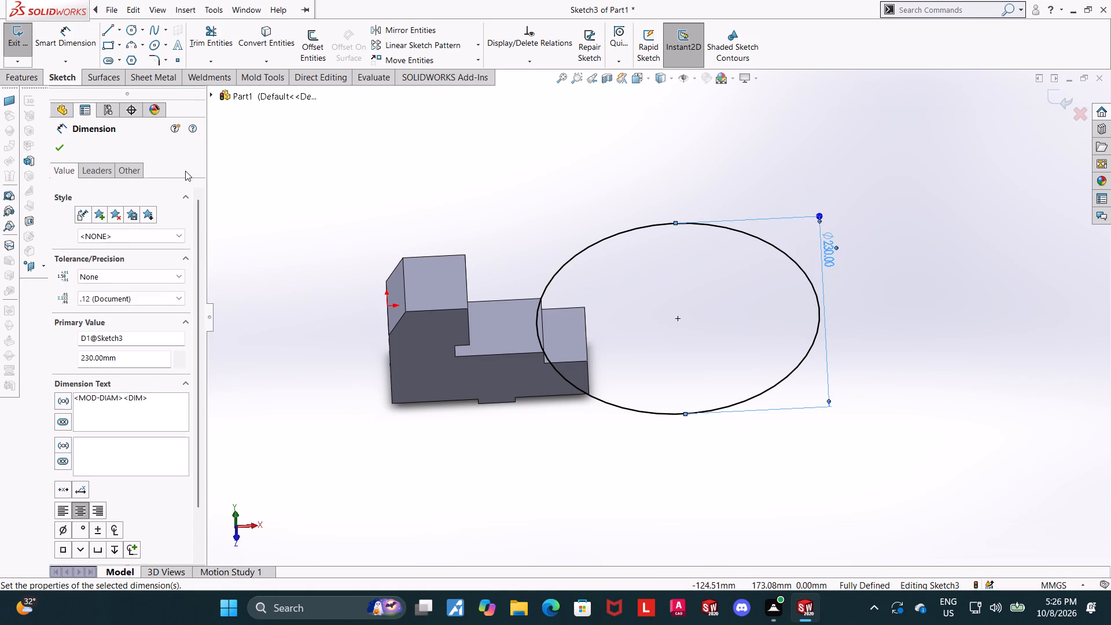
click(102, 169)
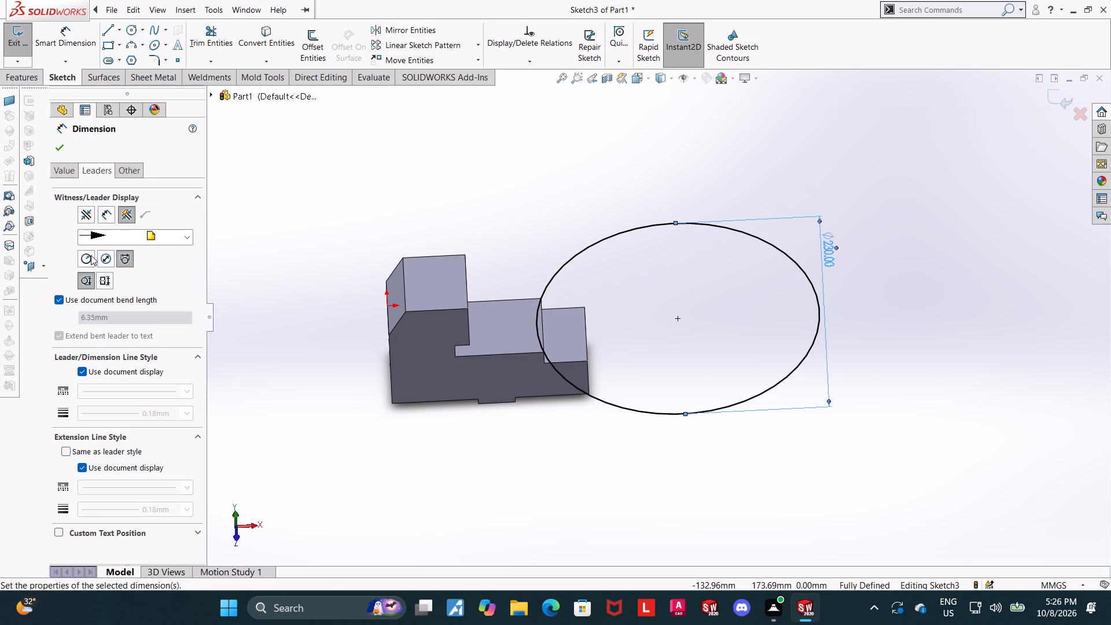
click(89, 255)
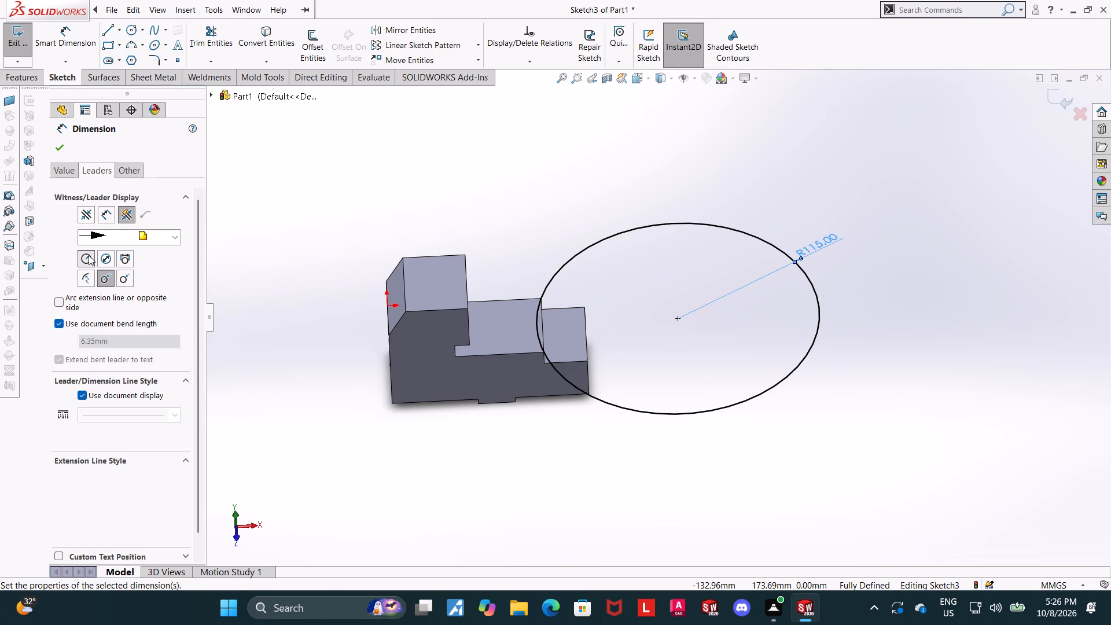
click(57, 150)
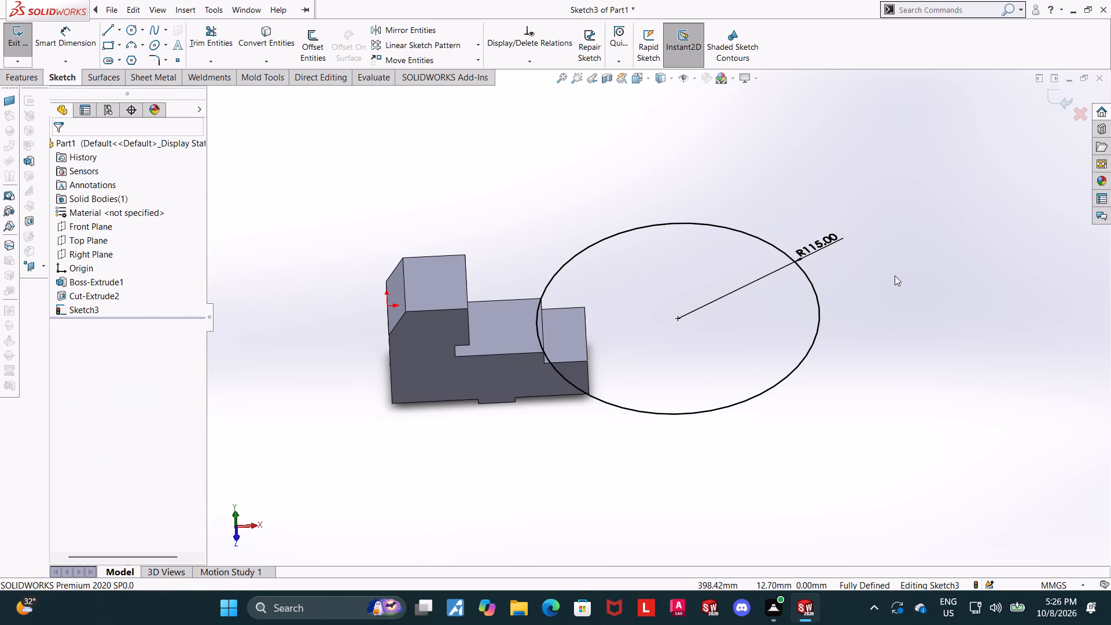
Exit the sketch and make an extruded cut of the circle Up To Surface, ending at the low step's top face.
middle_drag(925, 281, 917, 347)
middle_click(898, 339)
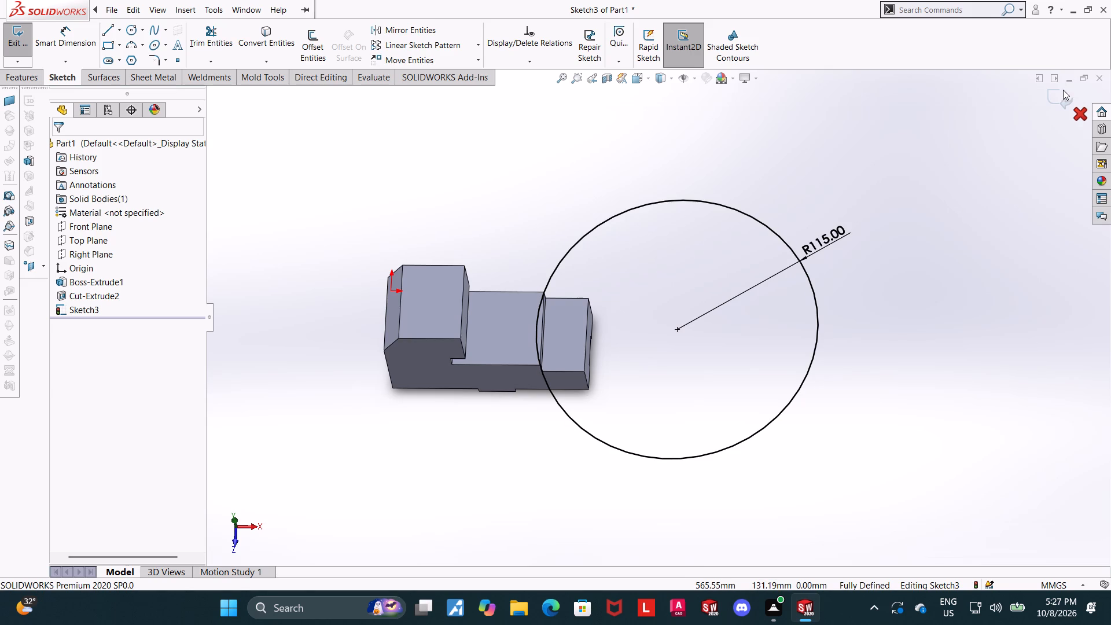
click(1059, 90)
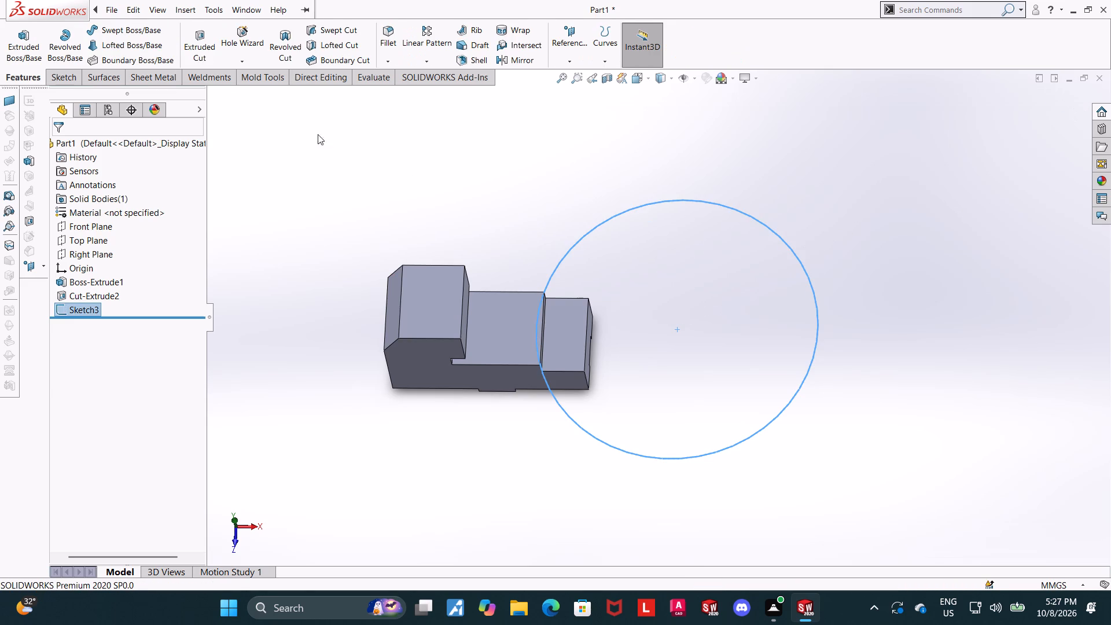
click(198, 27)
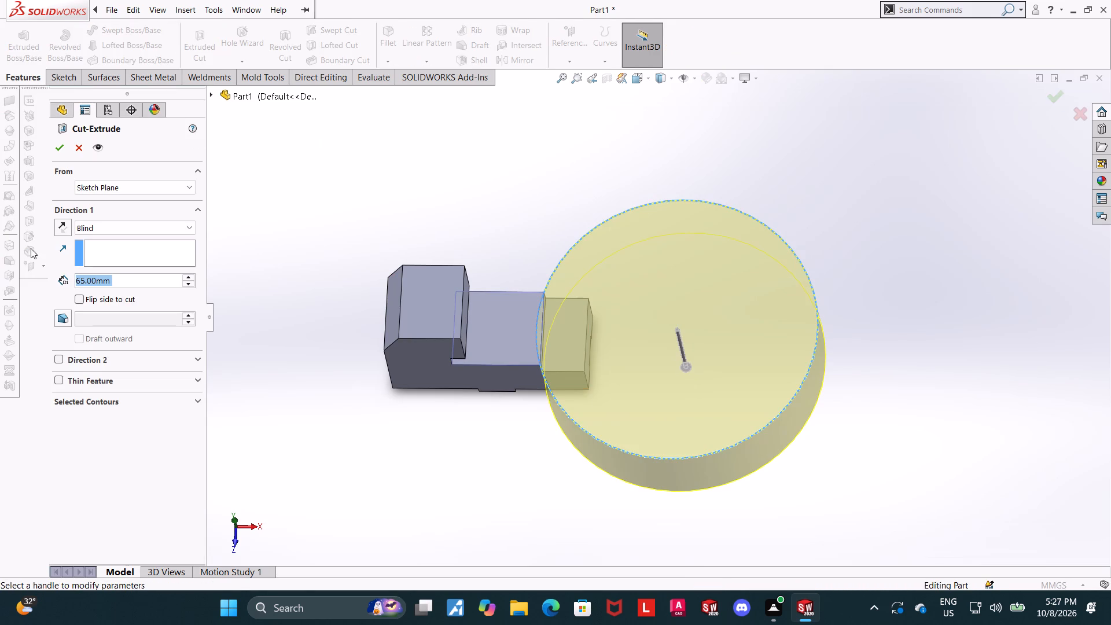
click(86, 226)
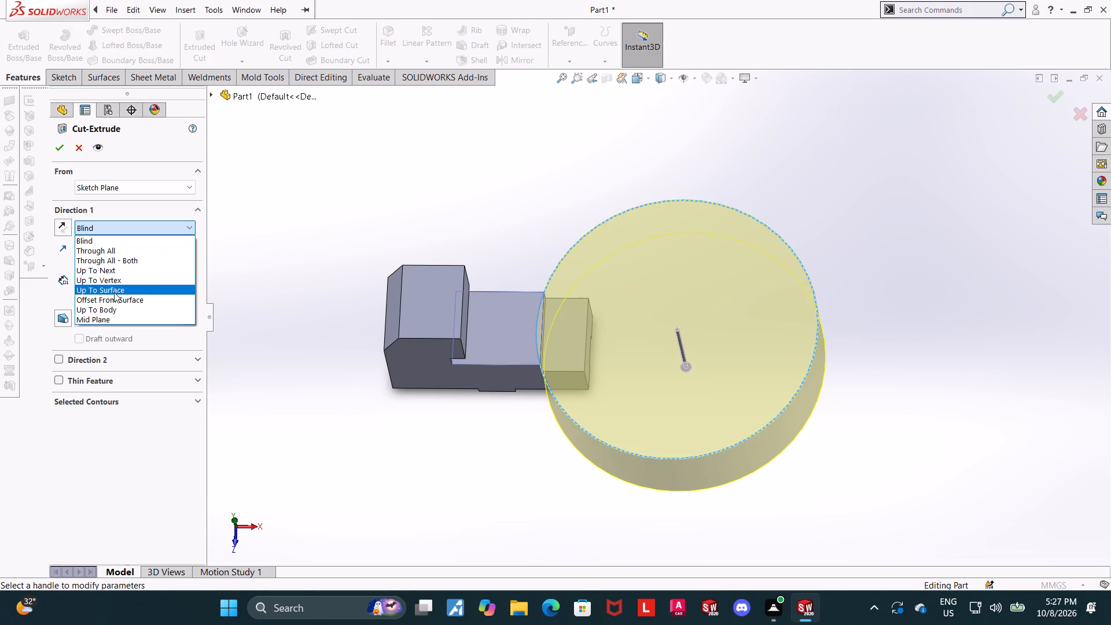
click(114, 292)
click(569, 339)
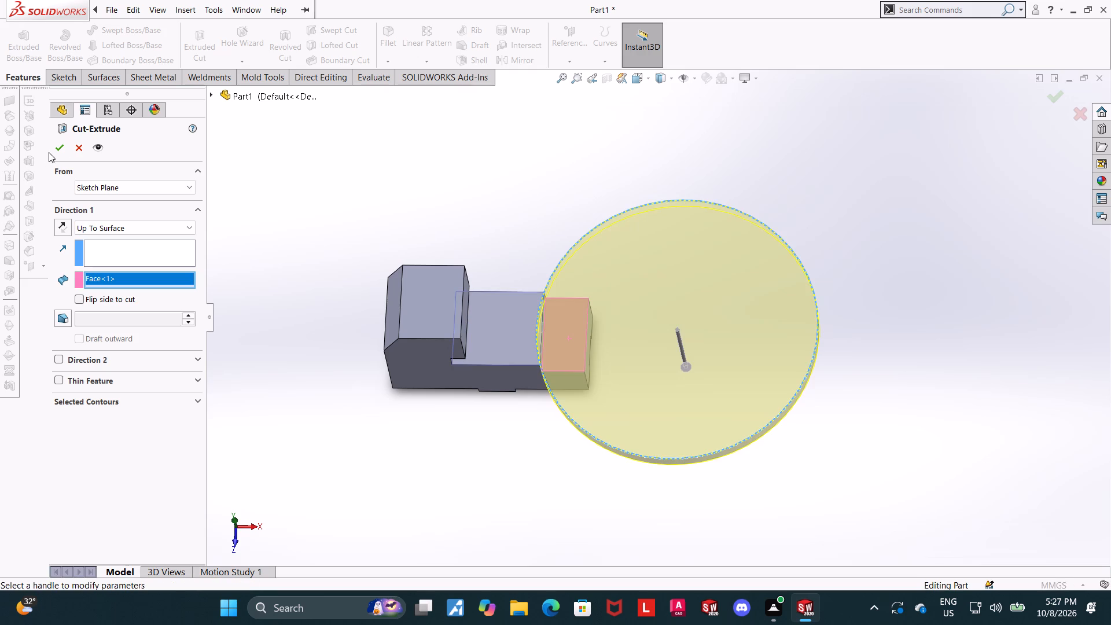
click(53, 151)
click(837, 311)
Examine the curved cut between the middle and low steps from several angles.
middle_drag(599, 378, 579, 297)
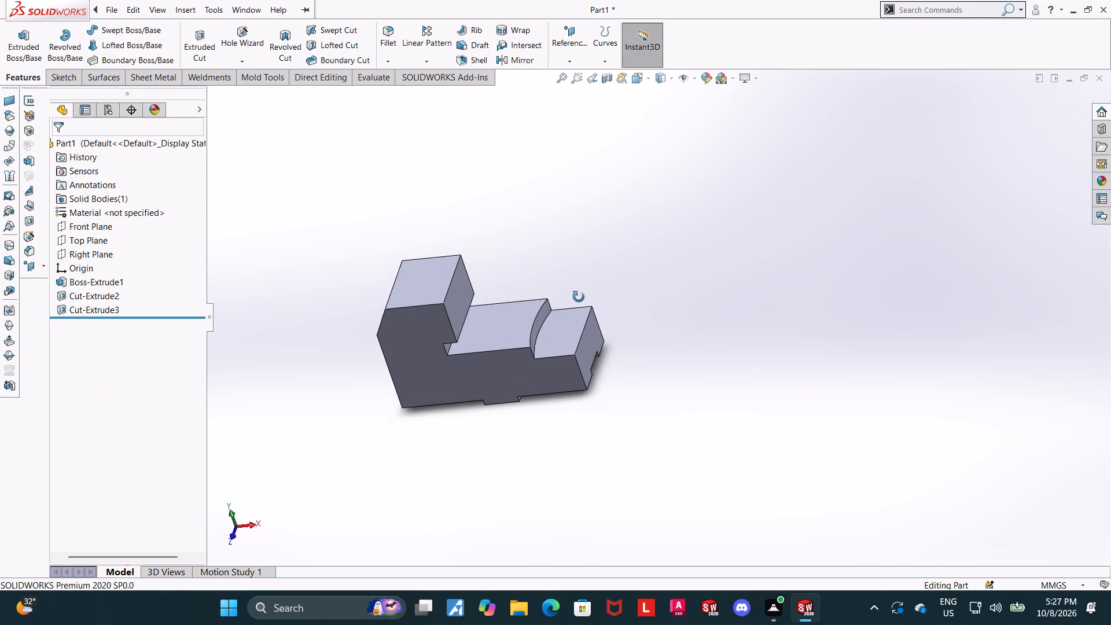
middle_drag(579, 297, 584, 314)
scroll(602, 295, down, 2)
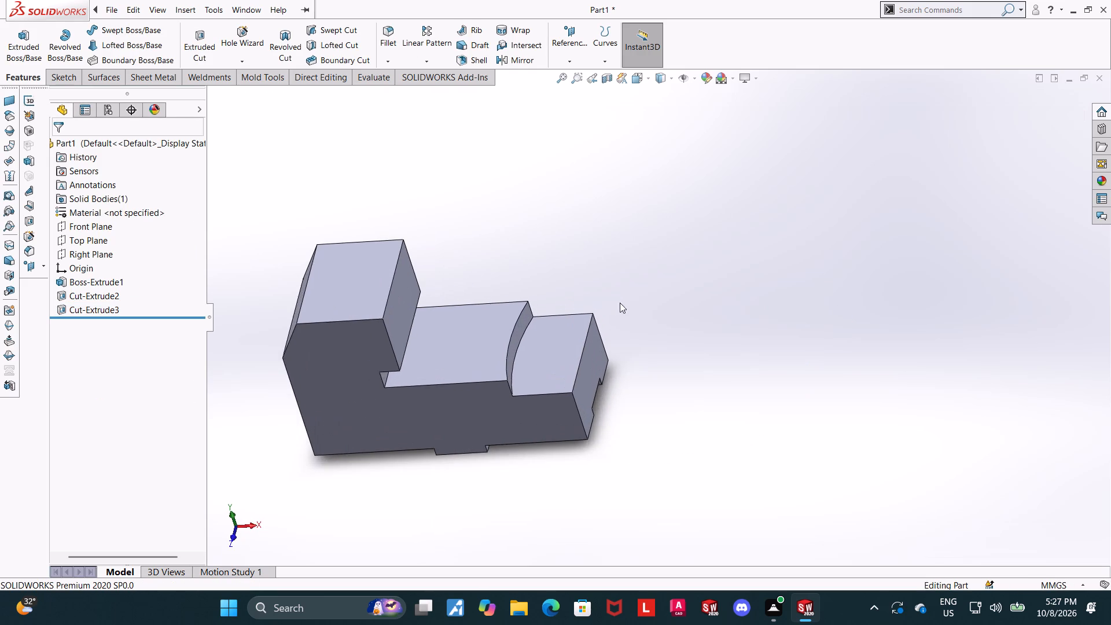
middle_drag(636, 319, 637, 363)
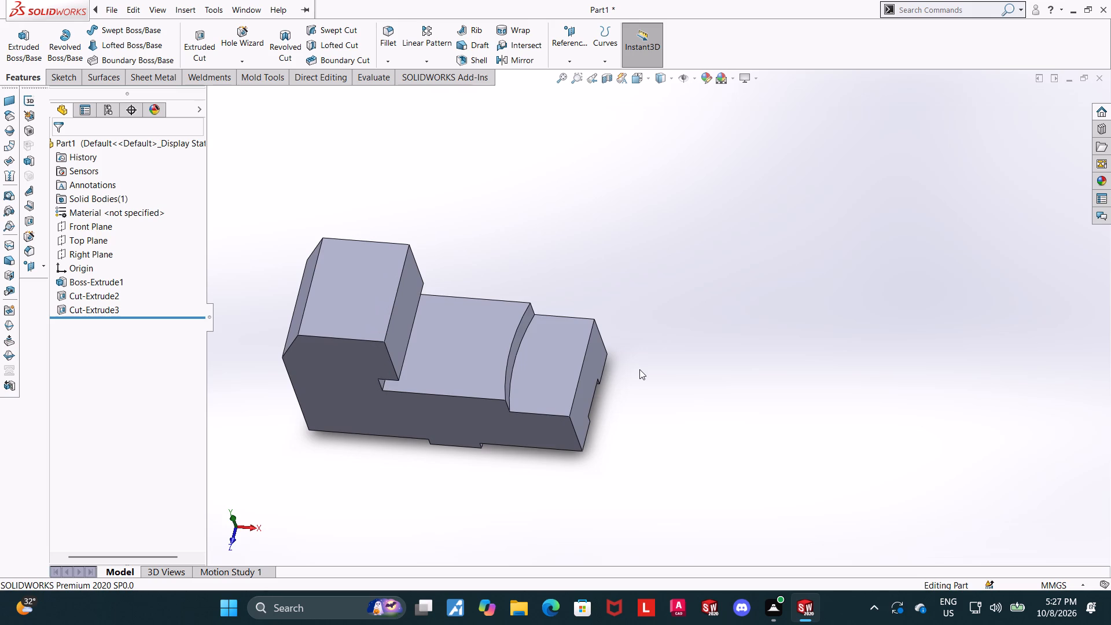
scroll(691, 363, up, 2)
middle_drag(699, 355, 724, 368)
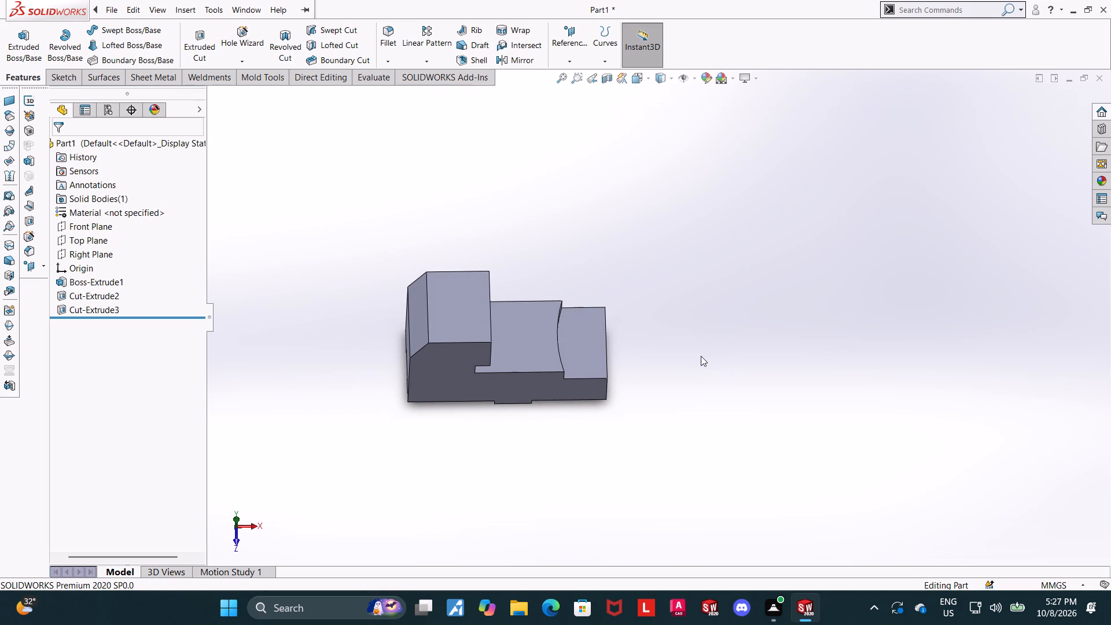
middle_drag(650, 293, 650, 328)
middle_drag(644, 329, 640, 364)
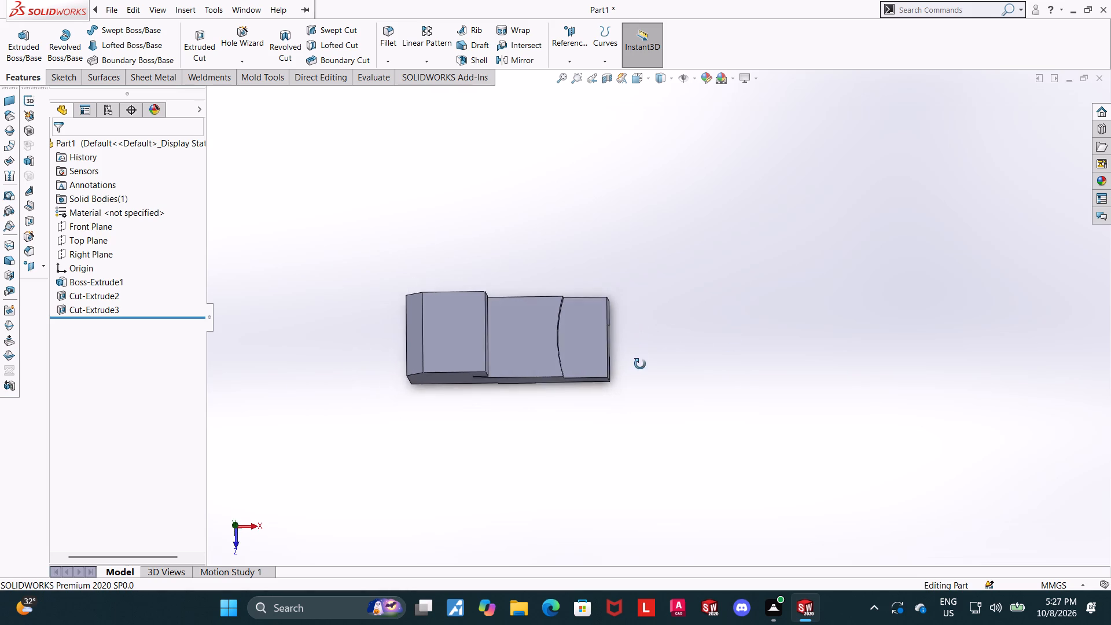
middle_drag(640, 364, 640, 362)
Start a new sketch on the high step's top face and orient the view normal to it.
click(469, 323)
click(515, 293)
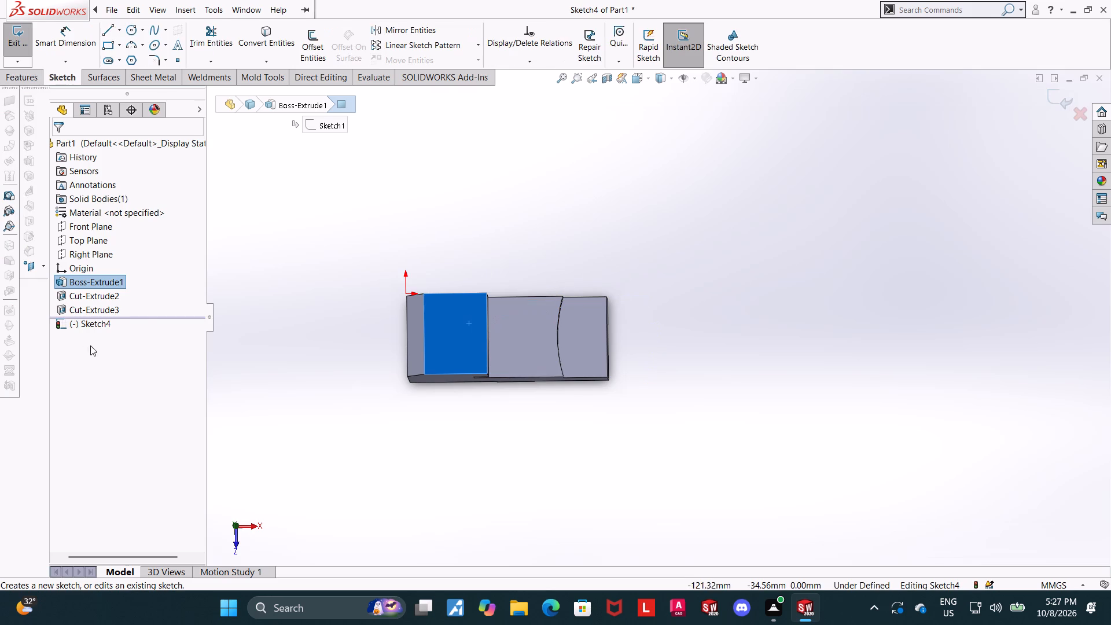
click(108, 324)
click(133, 310)
Draw a large circle centred beyond the low-step end at about X 203, Y -35 mm, crossing the middle step near the high step.
scroll(1101, 378, up, 5)
scroll(994, 358, up, 1)
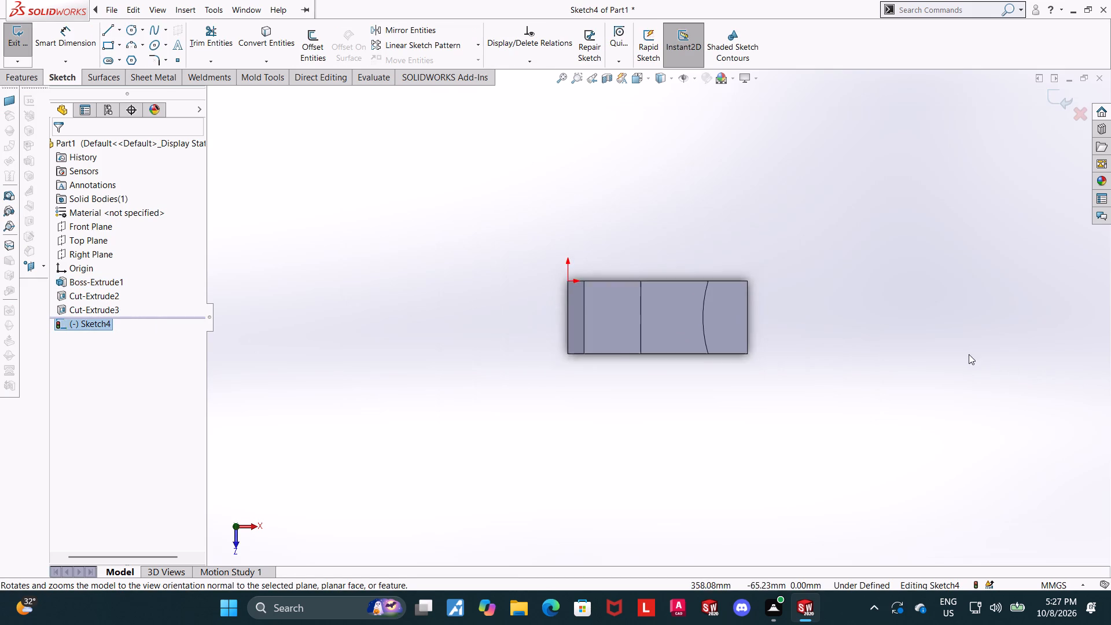
scroll(969, 354, up, 1)
scroll(940, 329, down, 2)
scroll(846, 314, down, 1)
scroll(296, 311, up, 2)
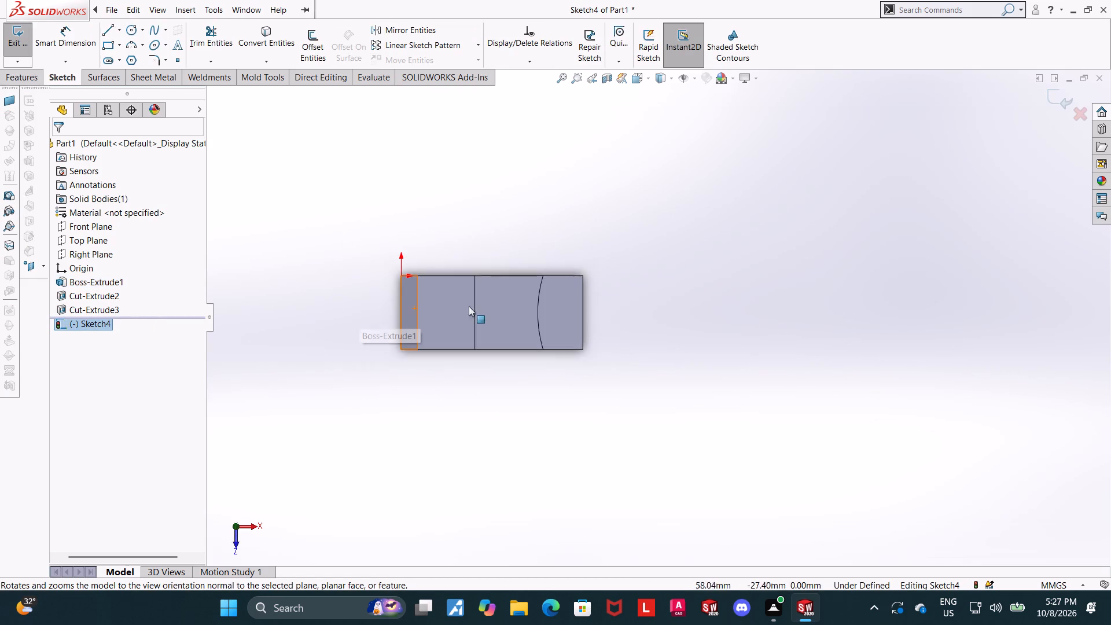
scroll(653, 303, down, 1)
click(131, 30)
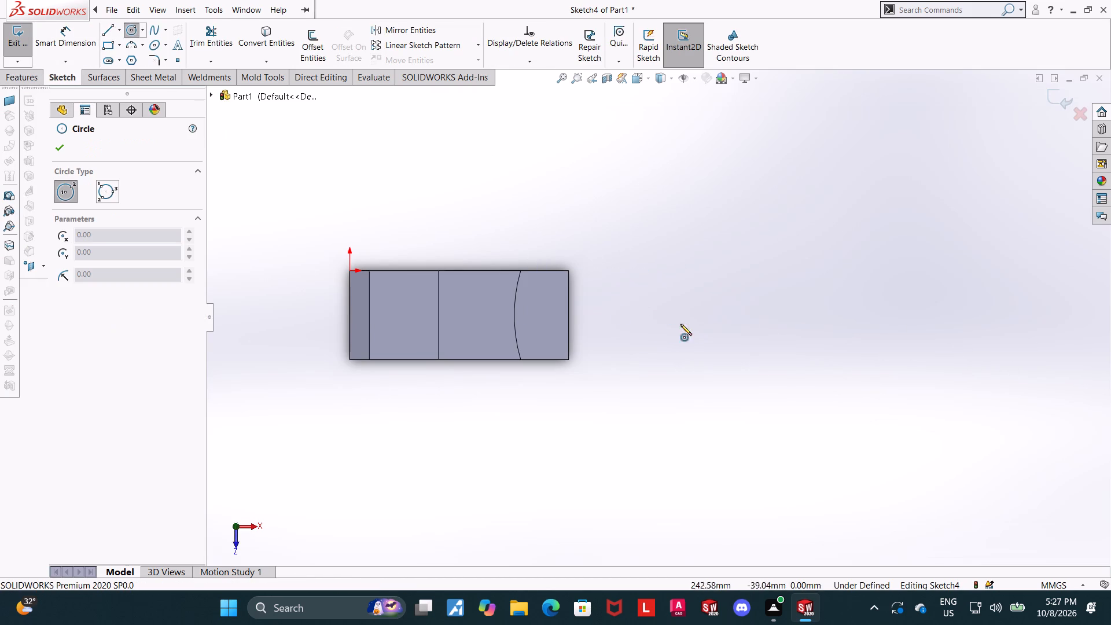
click(628, 319)
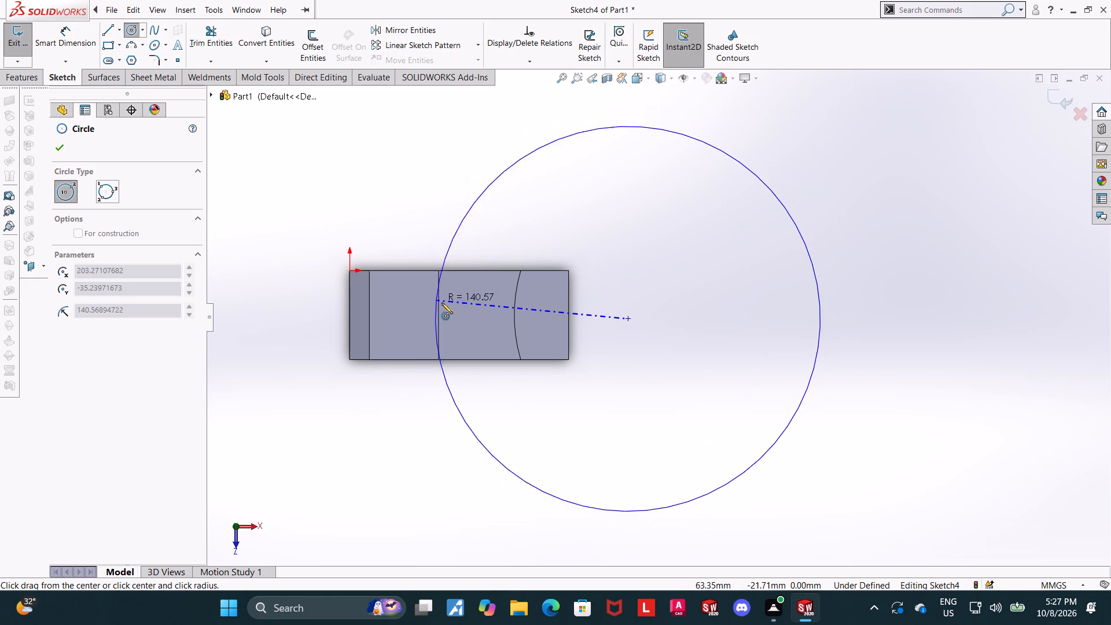
click(447, 304)
key(Escape)
key(Escape)
Add a Horizontal relation between the circle's centre and the midpoint of the high step's bevel edge.
click(630, 317)
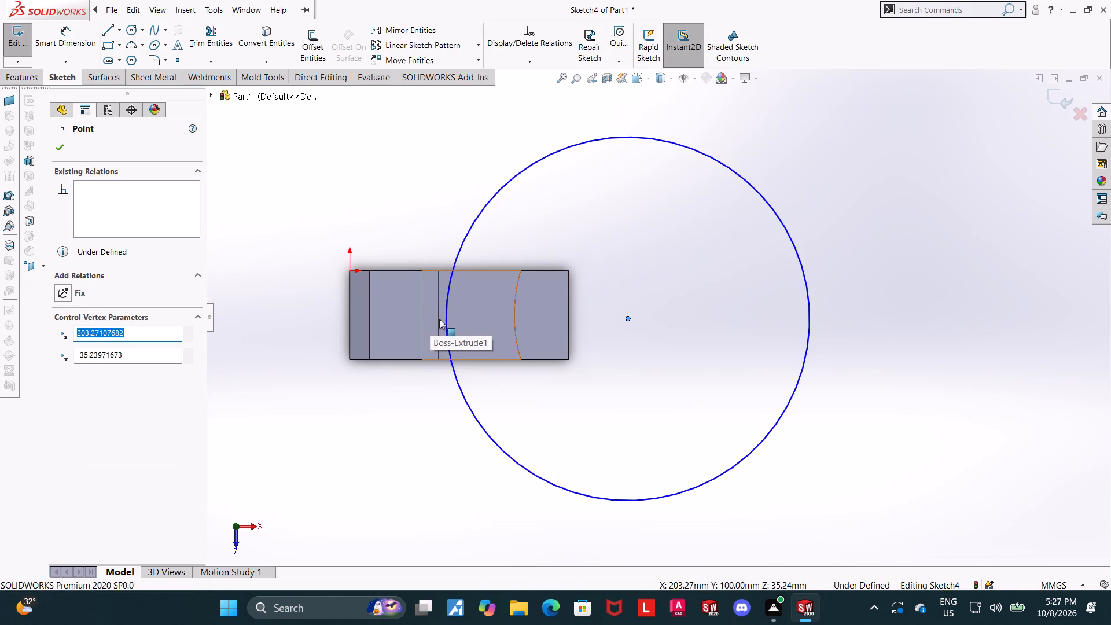
scroll(454, 290, down, 3)
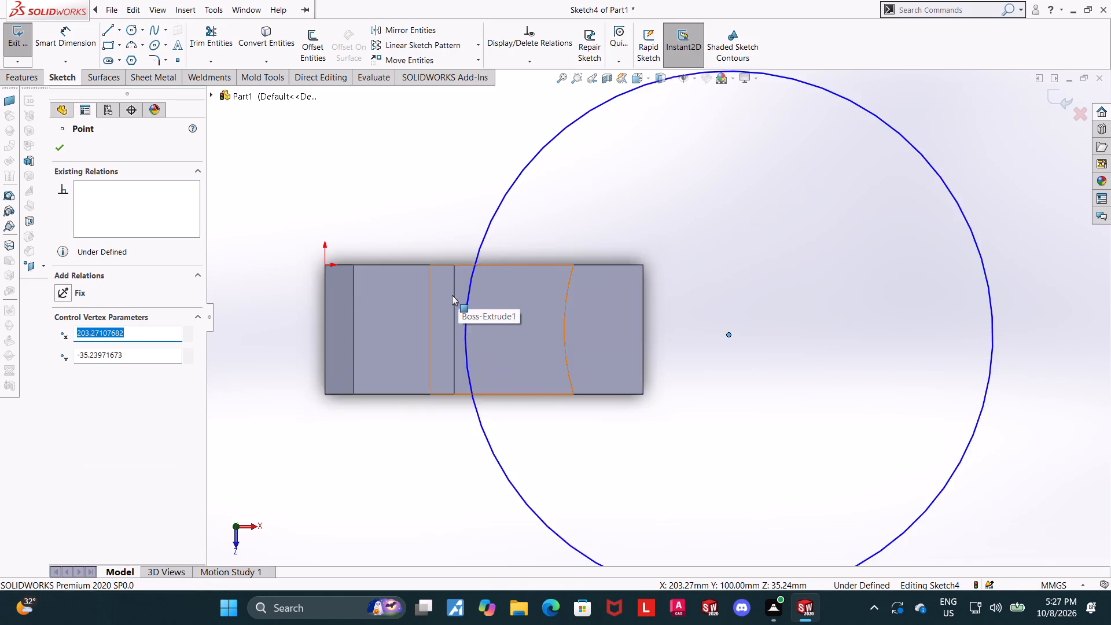
scroll(452, 295, down, 1)
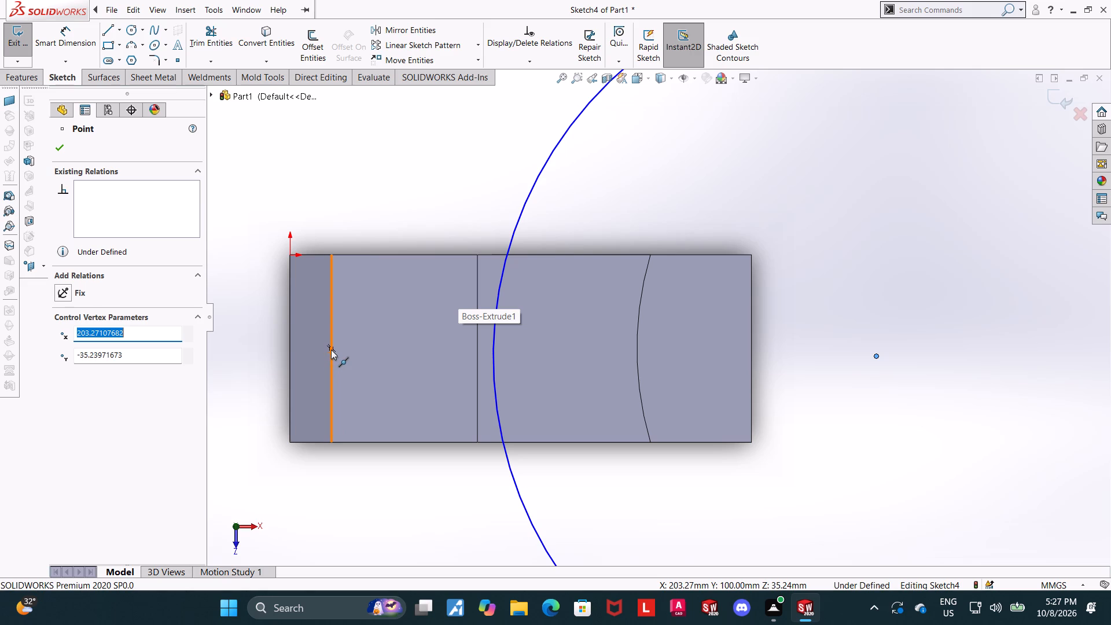
ctrl+click(331, 350)
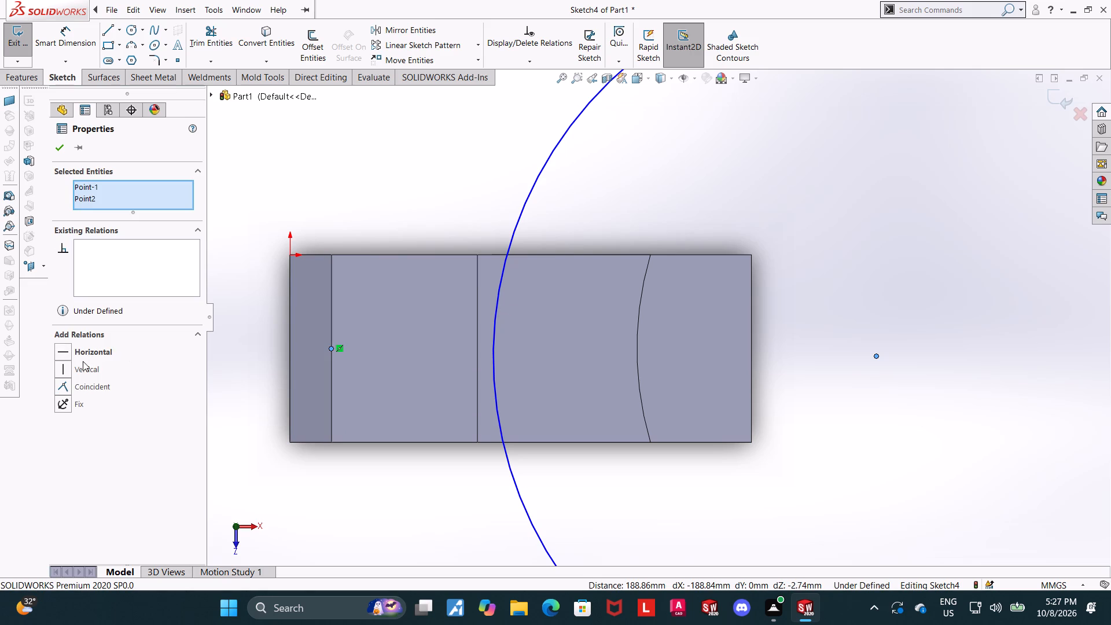
click(66, 351)
key(Escape)
Add a Coincident relation between the large circle and the rear corner of the high step's edge beside the middle step.
scroll(897, 295, up, 3)
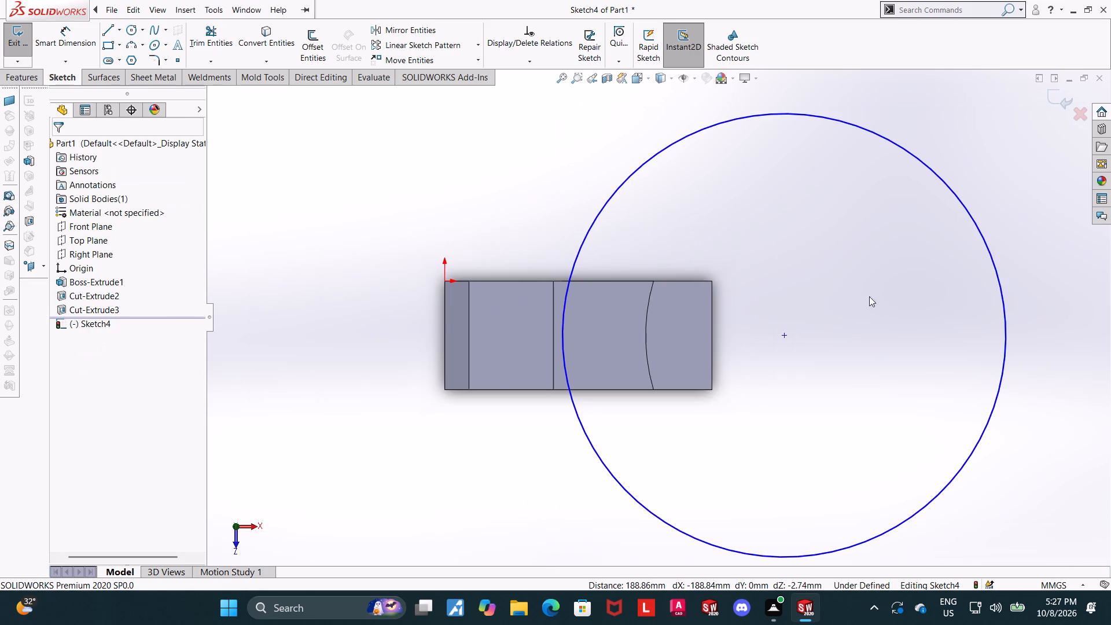
click(553, 281)
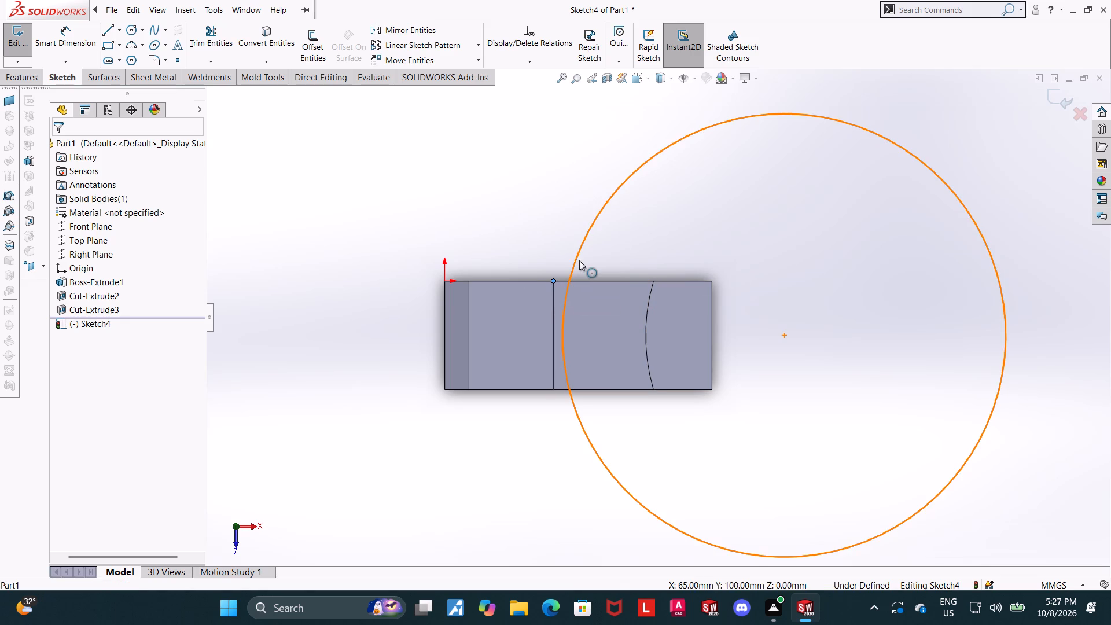
ctrl+click(579, 259)
click(64, 366)
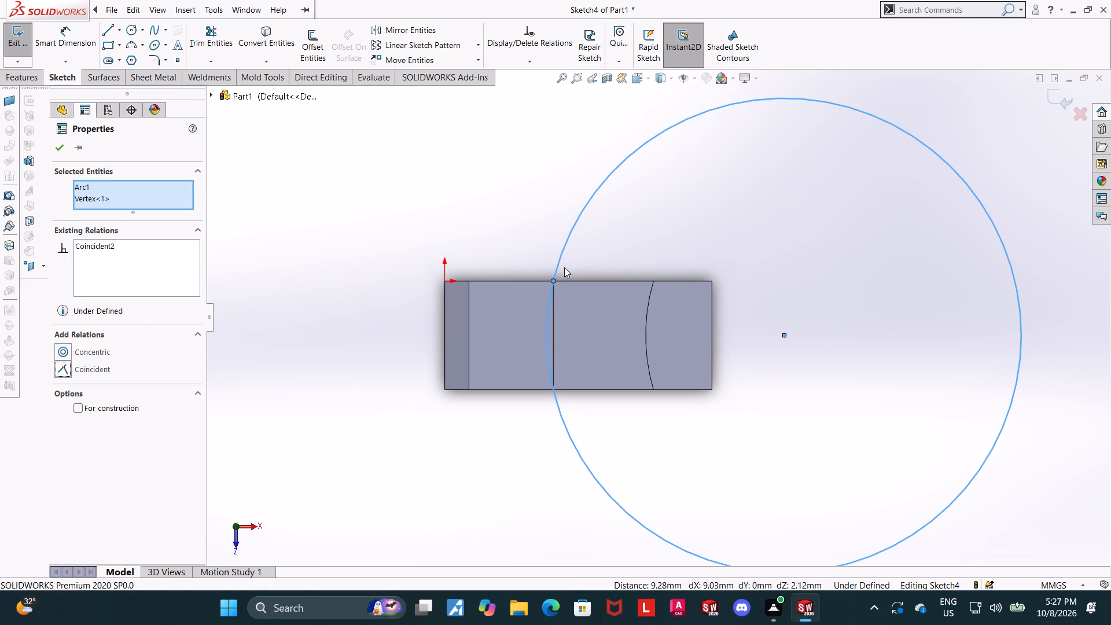
click(519, 205)
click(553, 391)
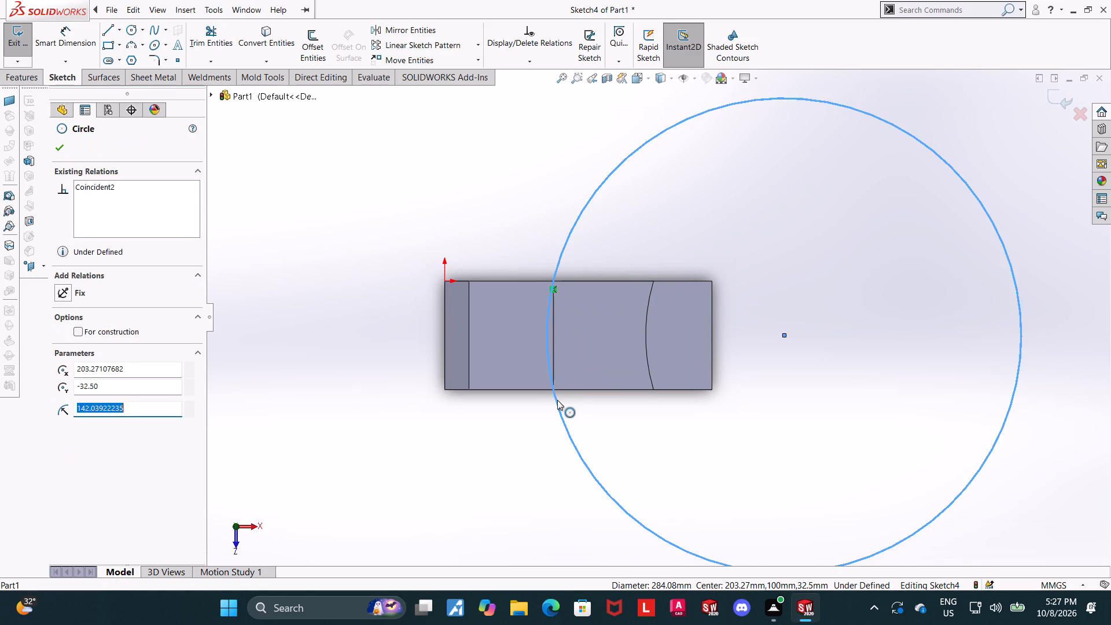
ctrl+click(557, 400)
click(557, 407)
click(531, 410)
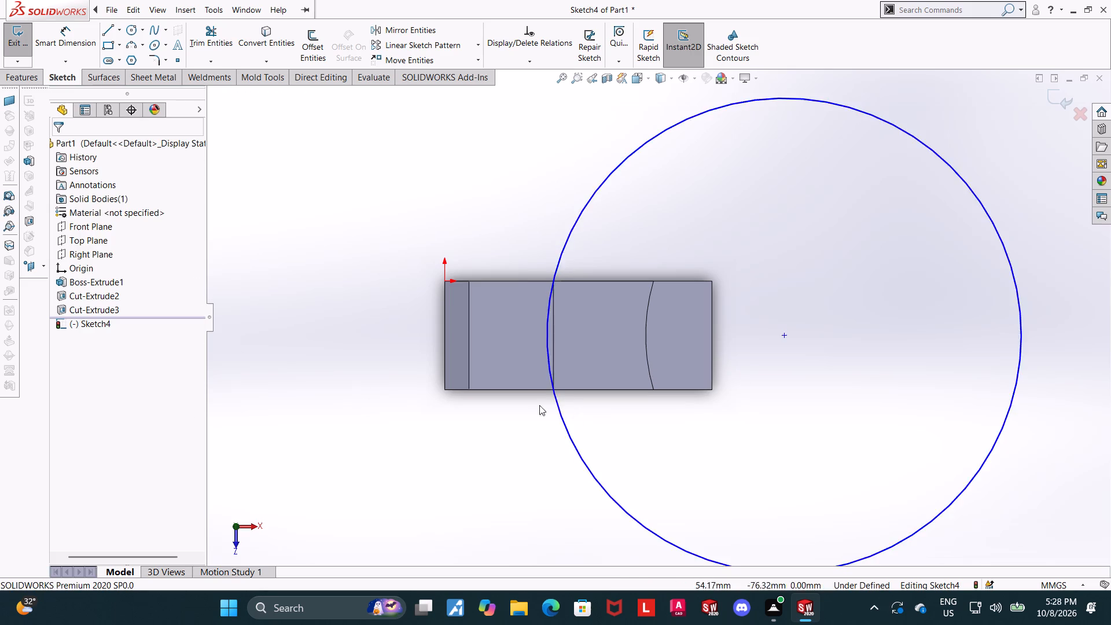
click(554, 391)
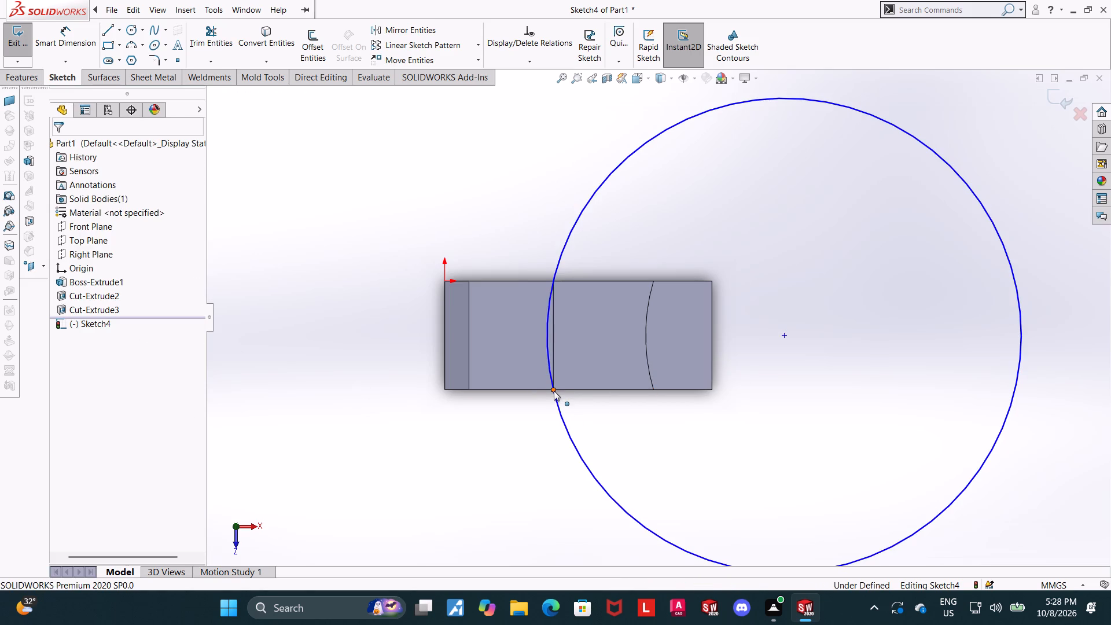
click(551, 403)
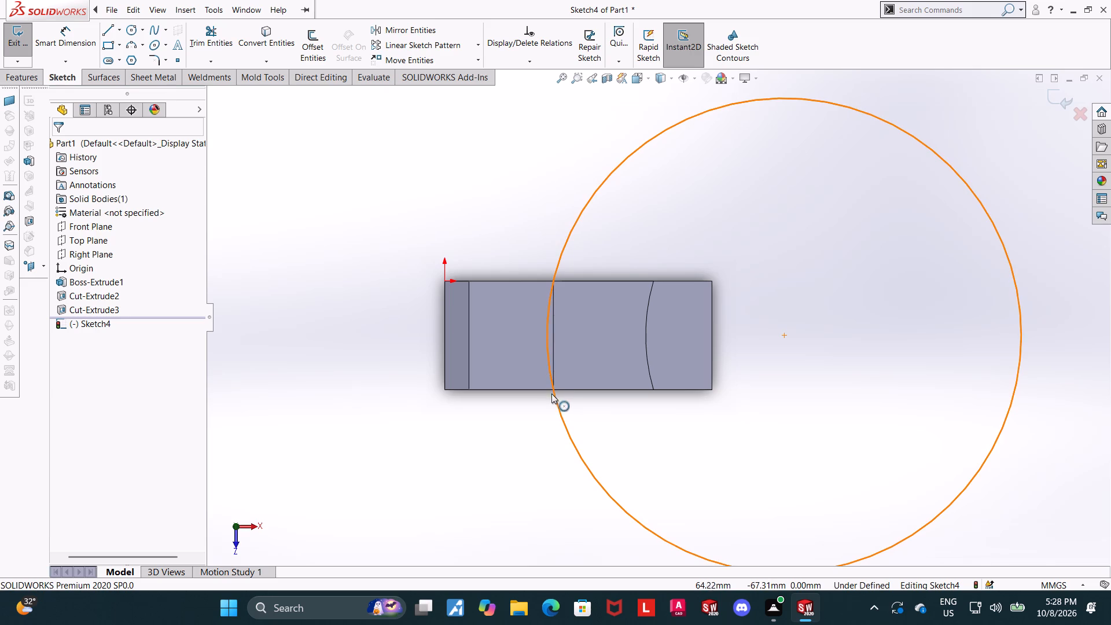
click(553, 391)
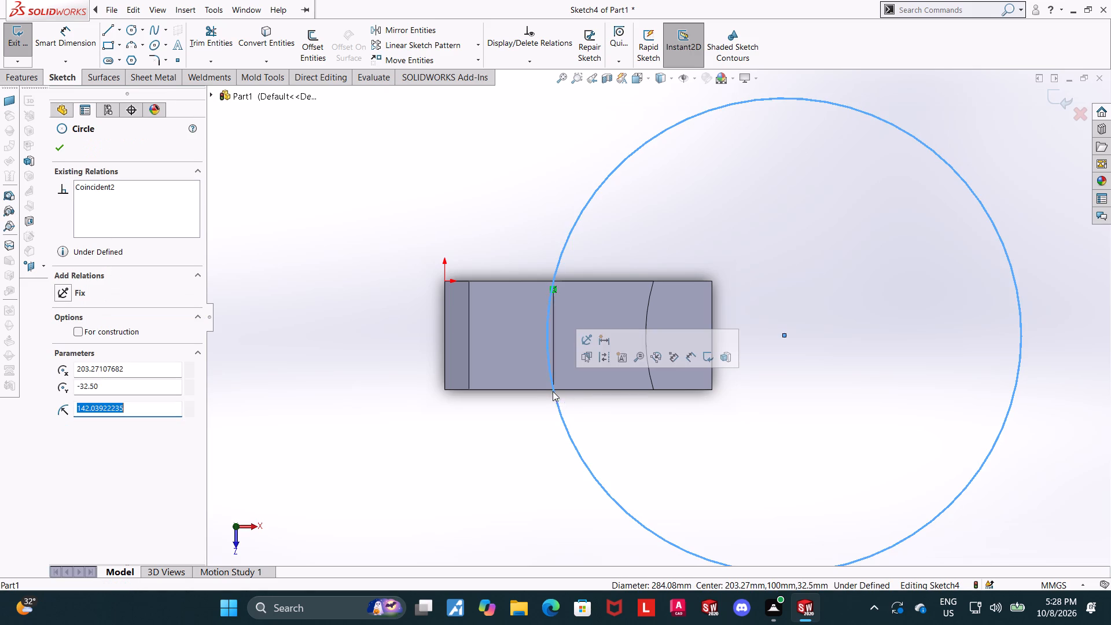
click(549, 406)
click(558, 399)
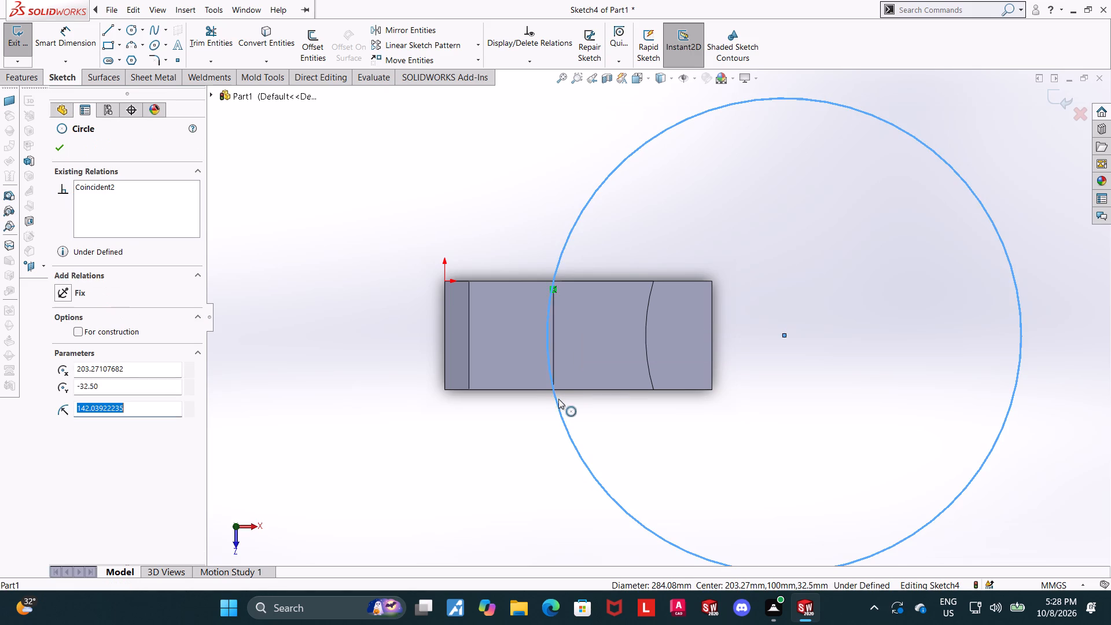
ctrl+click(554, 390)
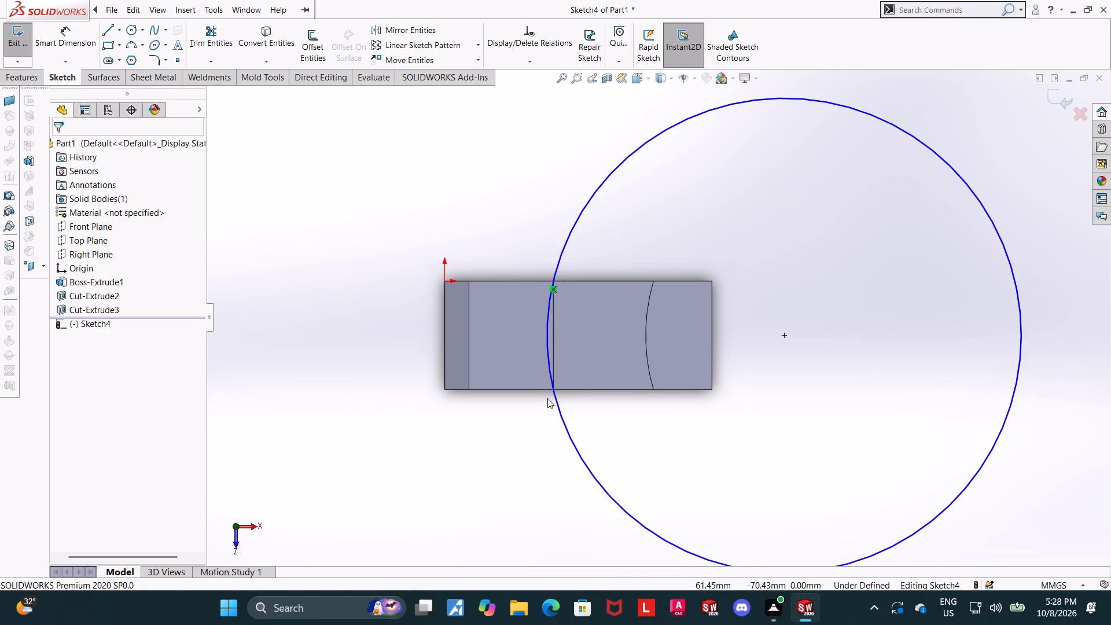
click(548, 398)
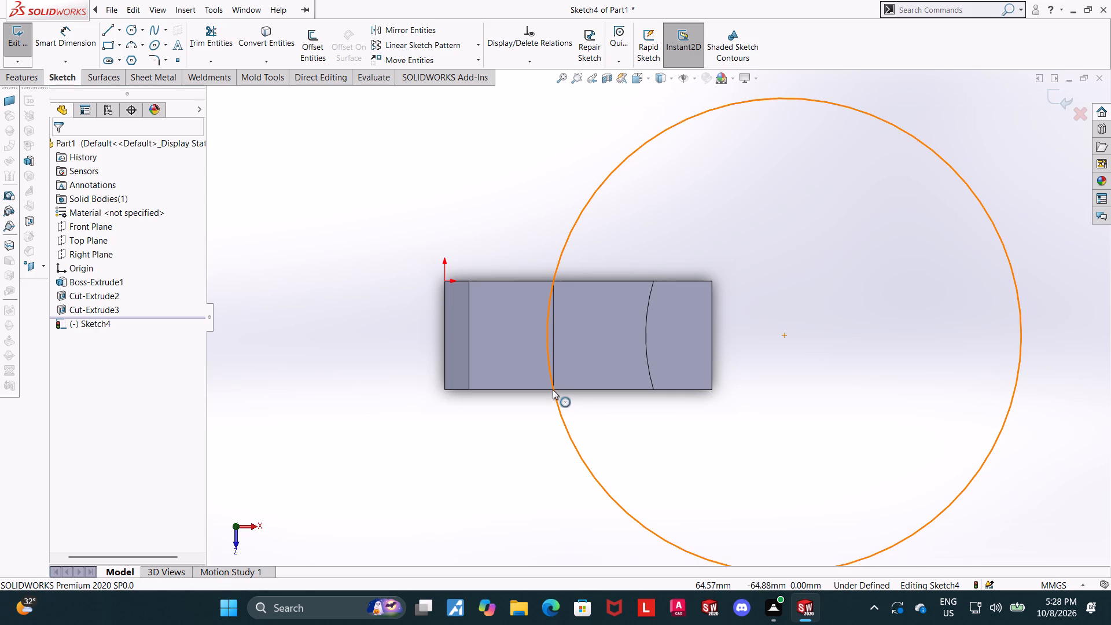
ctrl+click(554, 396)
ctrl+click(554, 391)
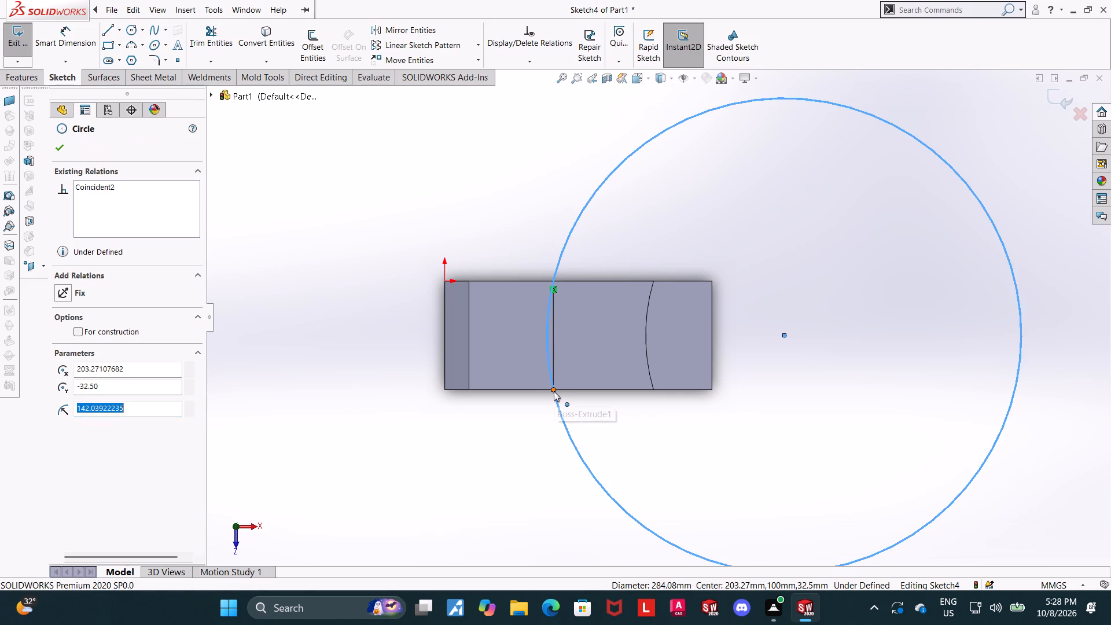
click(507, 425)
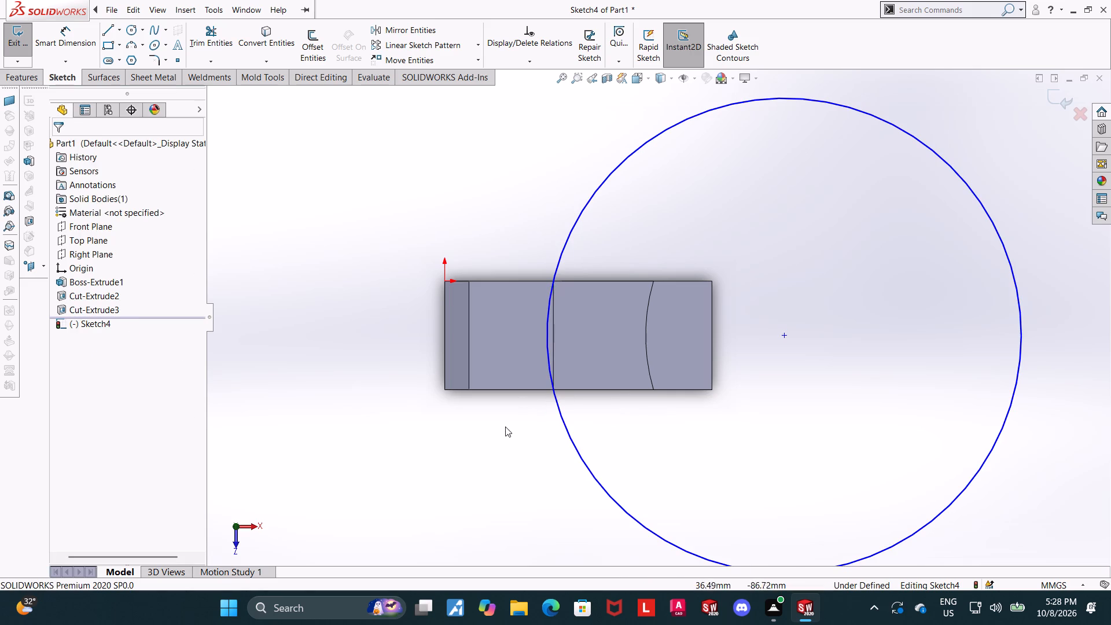
Add a Coincident relation between the circle and the front corner of the high step's edge beside the middle step.
middle_drag(601, 395, 600, 317)
scroll(600, 317, up, 1)
scroll(599, 323, down, 5)
key(Escape)
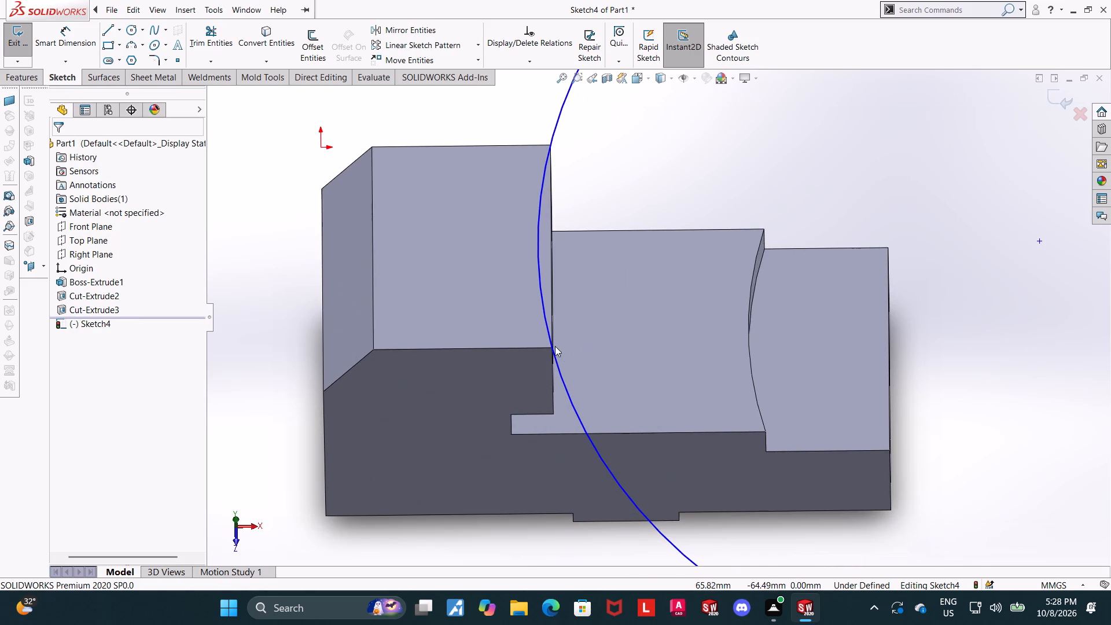
click(552, 346)
ctrl+click(558, 378)
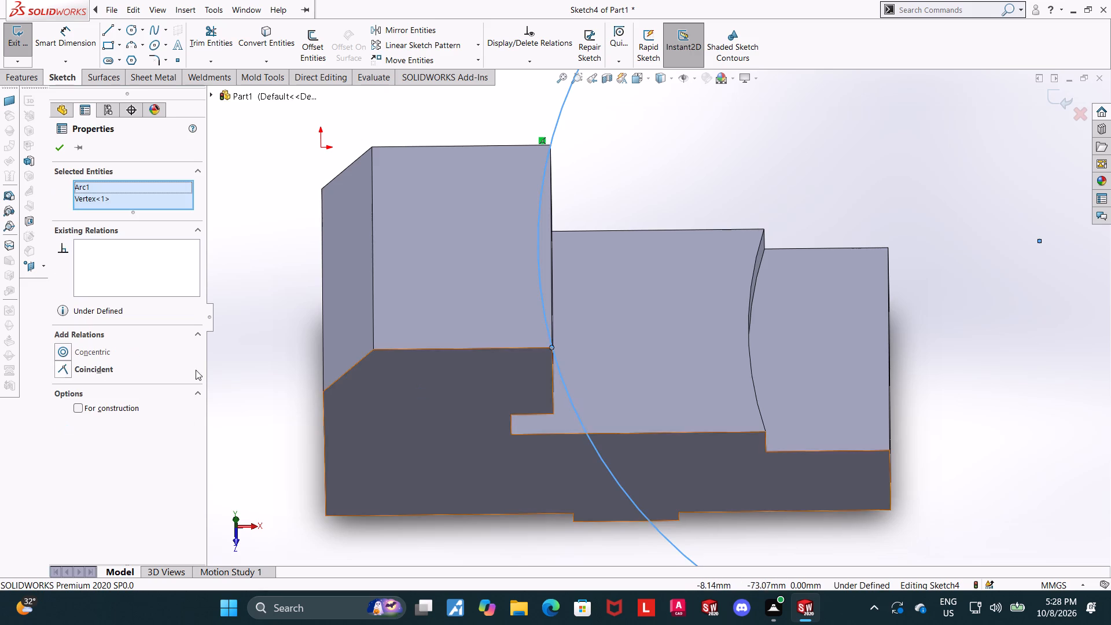
click(64, 367)
scroll(451, 368, up, 4)
key(Escape)
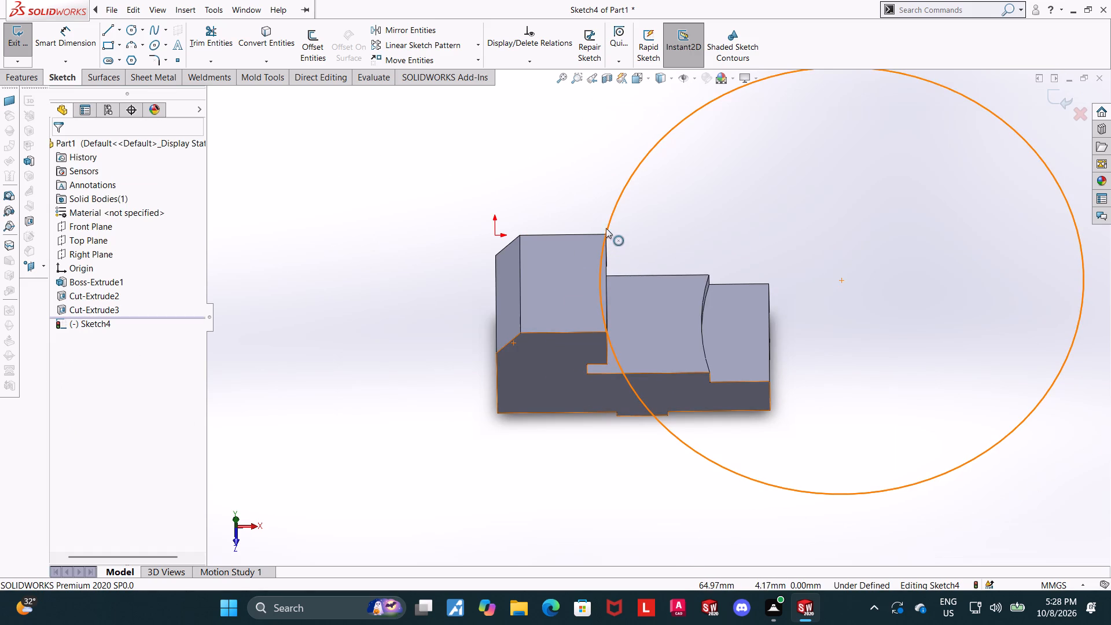
Return to the Top view and dimension the circle's diameter as 340 mm.
scroll(605, 227, down, 1)
click(642, 80)
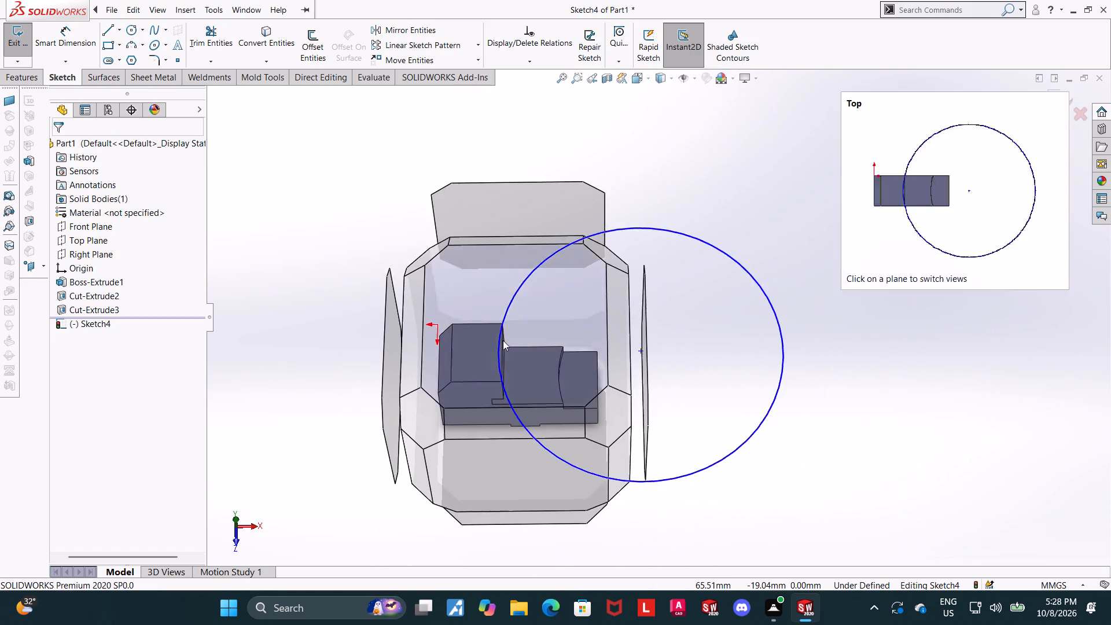
click(503, 340)
scroll(488, 295, down, 4)
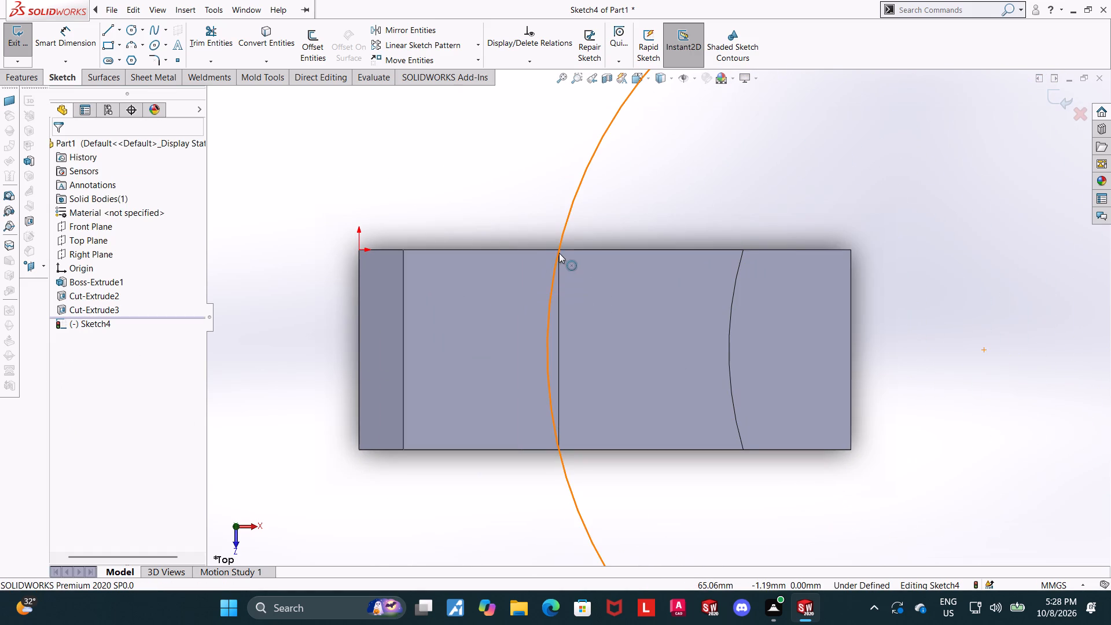
click(558, 251)
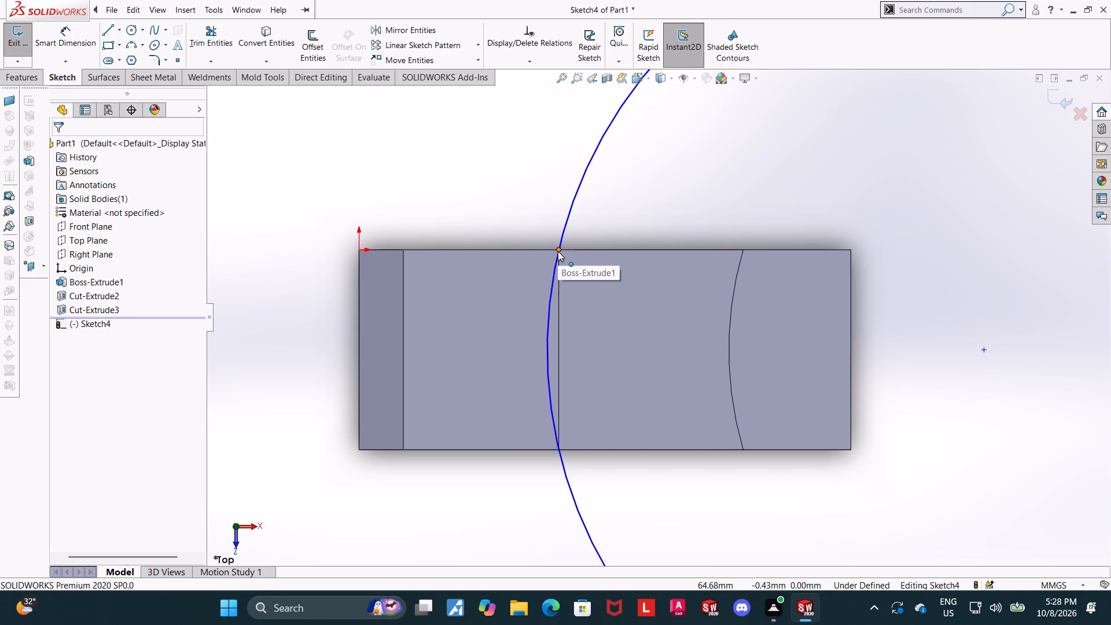
ctrl+click(555, 268)
key(Escape)
key(Escape)
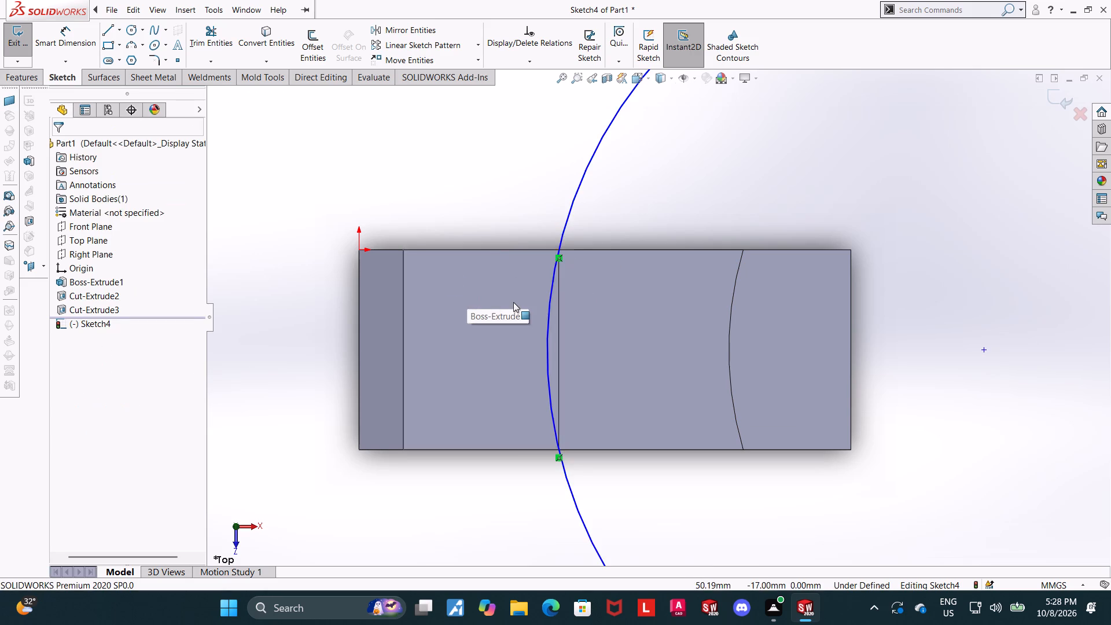
scroll(513, 302, up, 5)
click(78, 38)
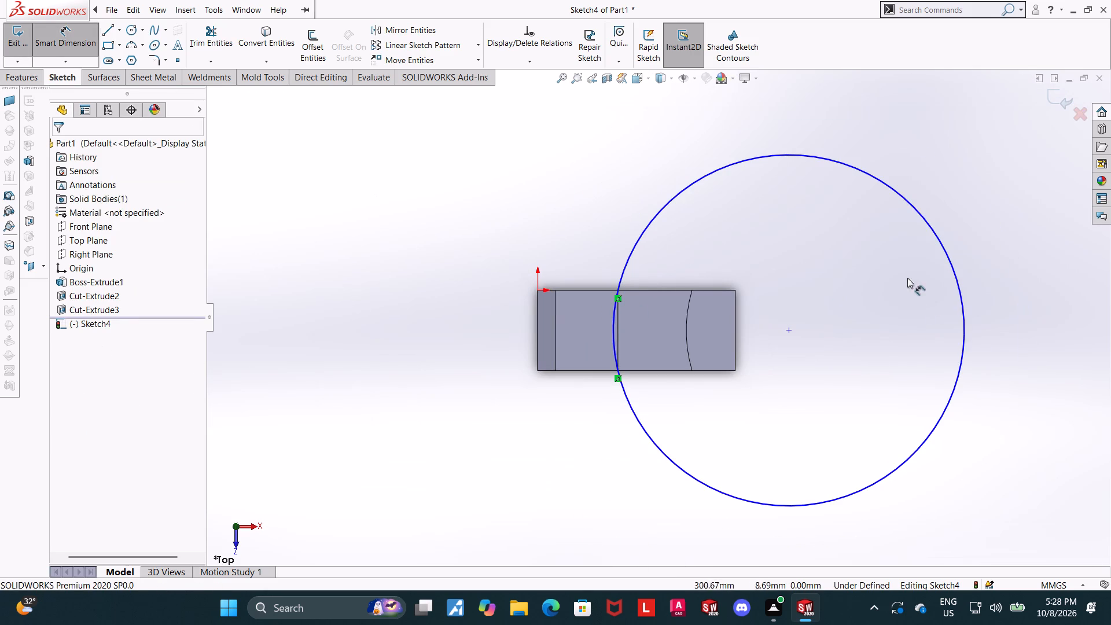
click(932, 229)
click(937, 207)
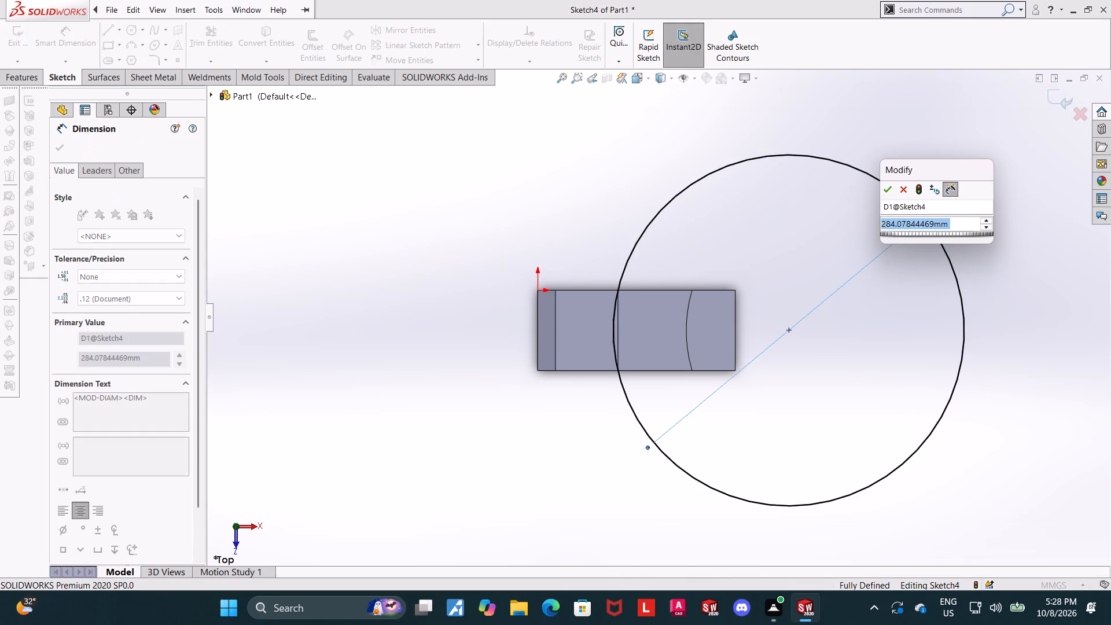
text(340)
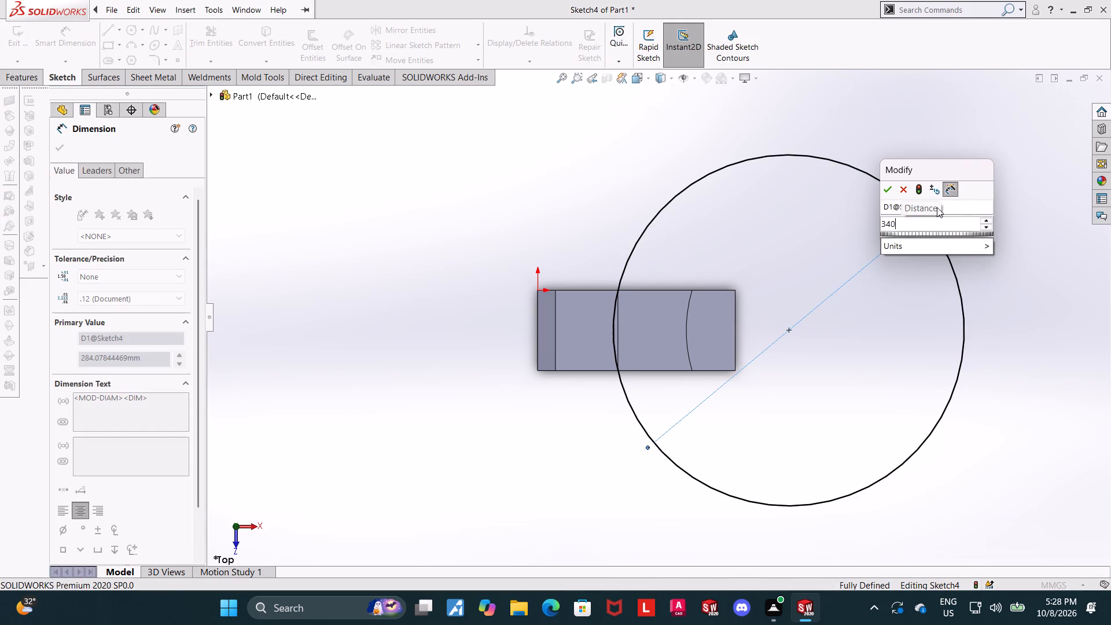
key(Return)
key(Escape)
key(Escape)
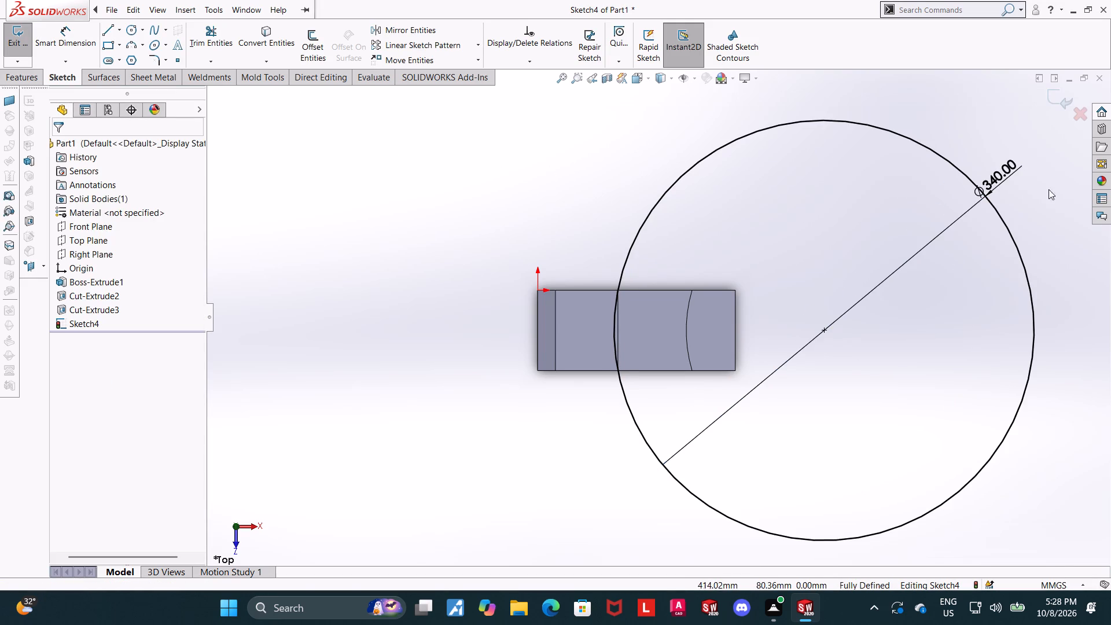
Change the circle's diameter dimension to display as a radius.
click(999, 186)
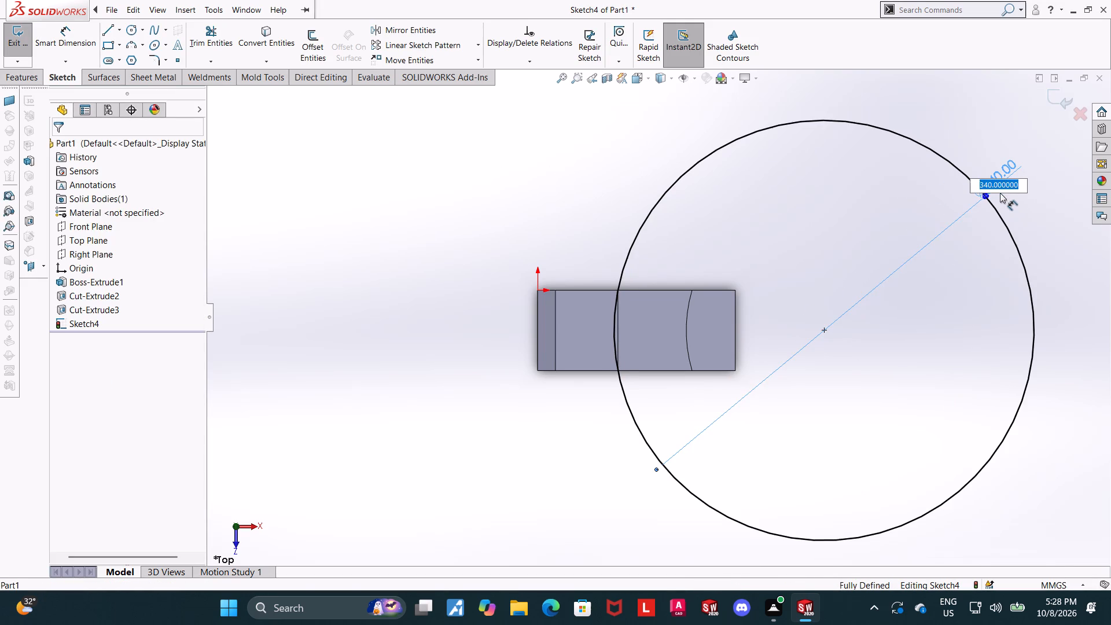
key(Escape)
double_click(998, 183)
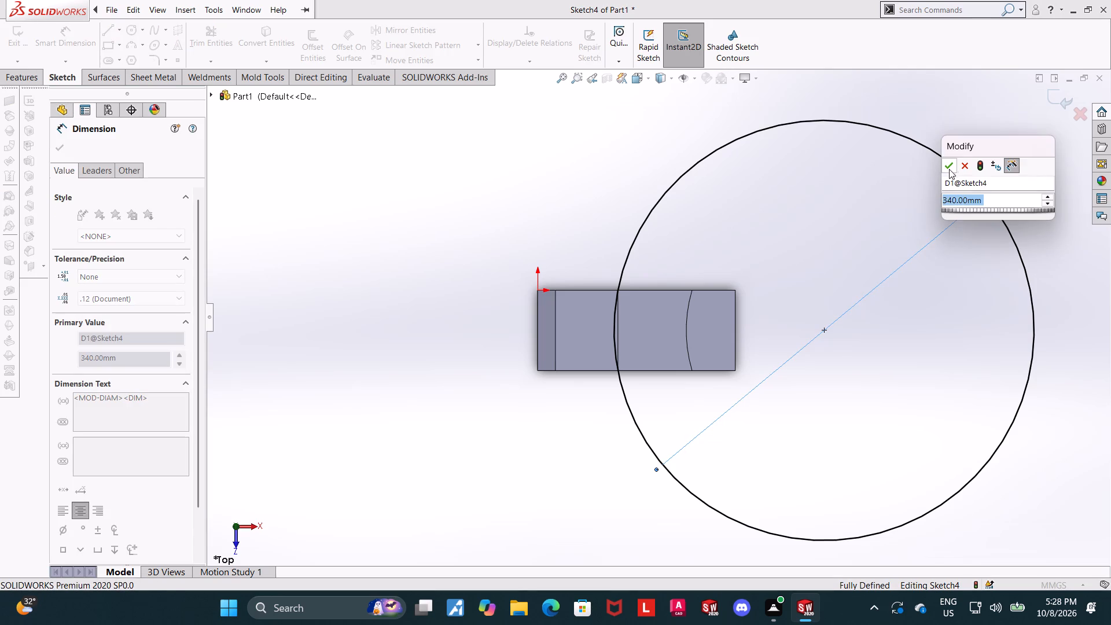
click(951, 168)
click(97, 174)
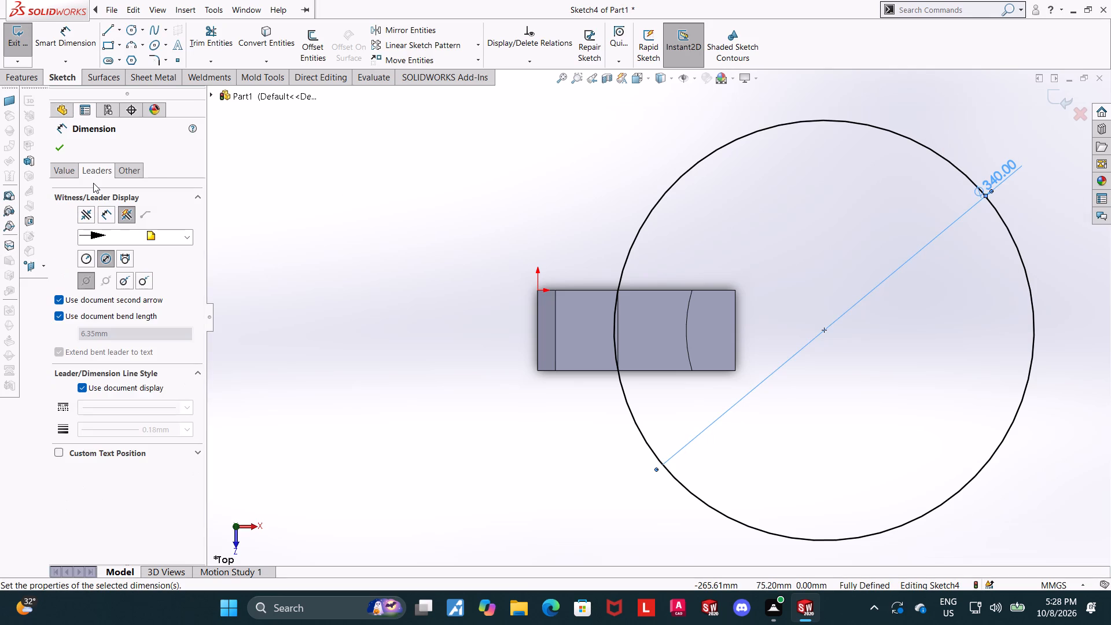
click(83, 261)
click(59, 151)
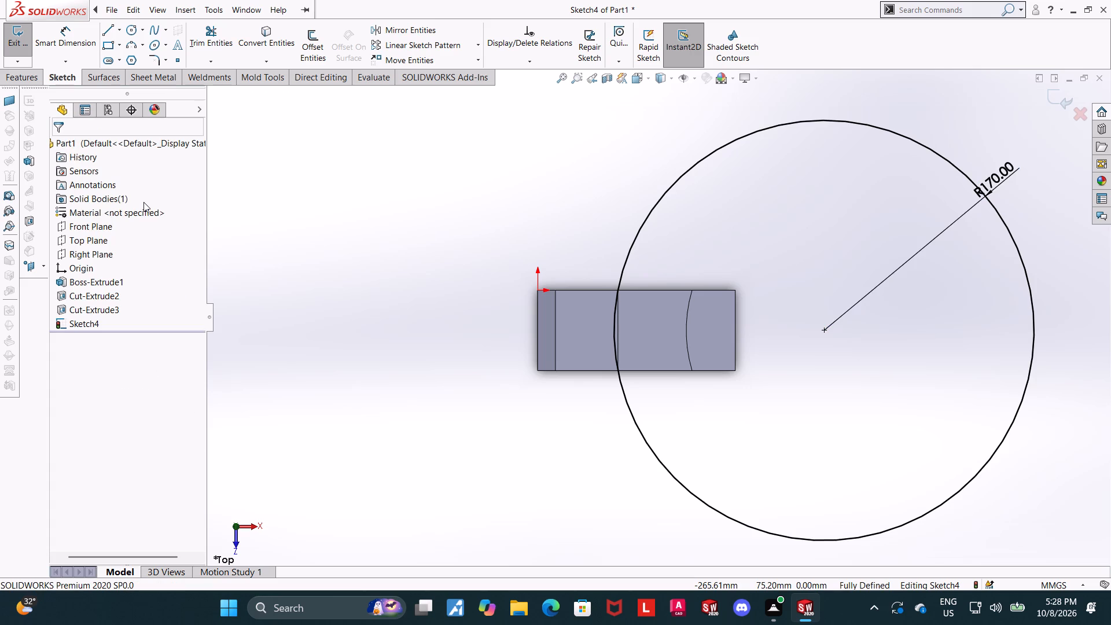
Exit the sketch and cut-extrude the circle Up To Surface, ending at the high step's underside above the notch.
scroll(981, 332, up, 4)
middle_drag(973, 337, 971, 233)
scroll(841, 258, down, 1)
middle_drag(847, 297, 837, 302)
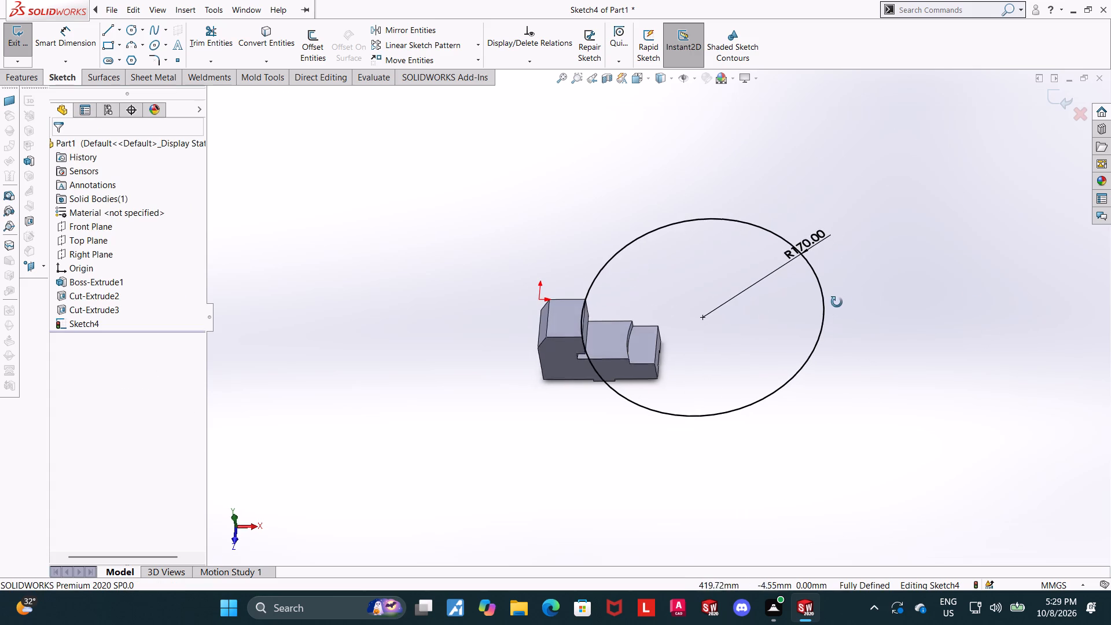
middle_drag(837, 302, 836, 302)
click(1067, 98)
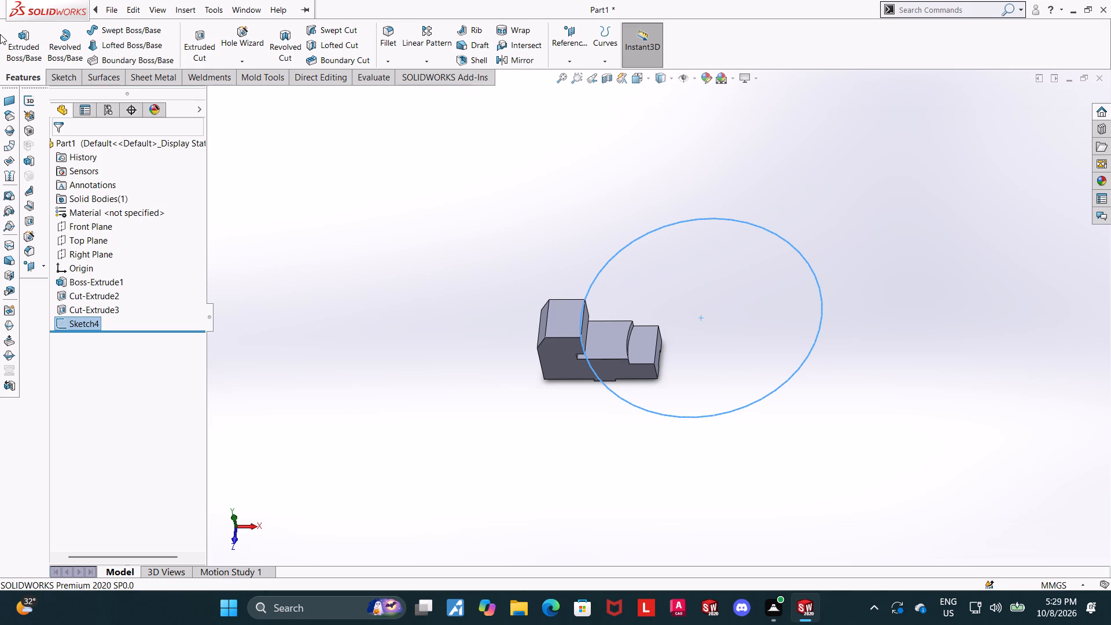
click(189, 46)
scroll(456, 395, up, 2)
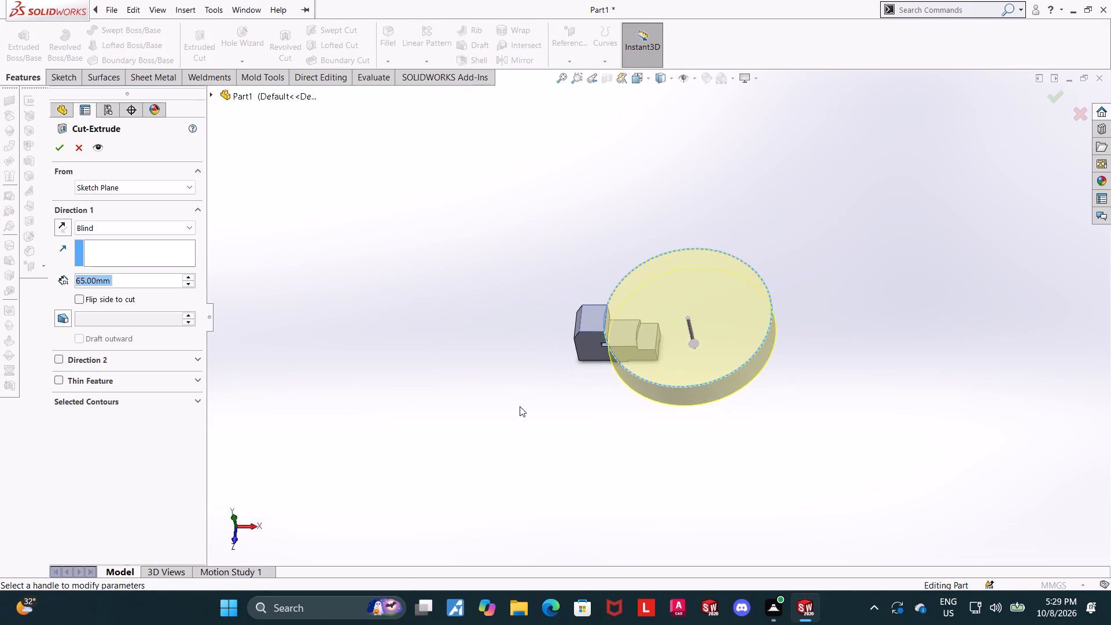
scroll(682, 330, down, 2)
middle_drag(680, 341, 670, 231)
click(130, 232)
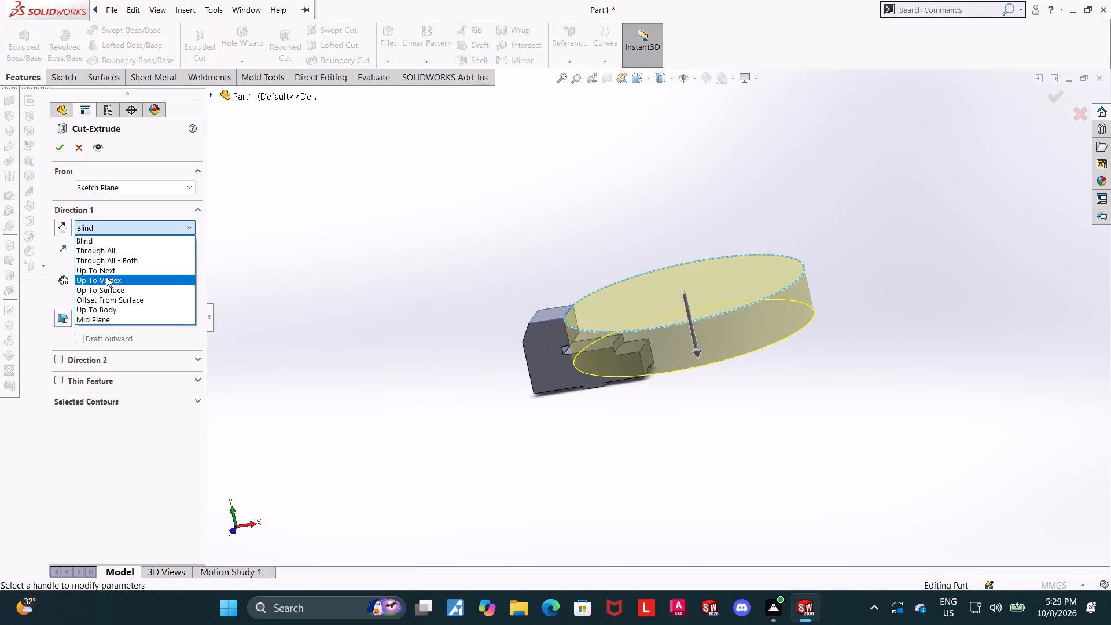
click(109, 292)
middle_drag(664, 348, 652, 219)
scroll(591, 334, down, 6)
click(559, 374)
scroll(521, 334, up, 3)
middle_drag(470, 268, 491, 361)
click(63, 151)
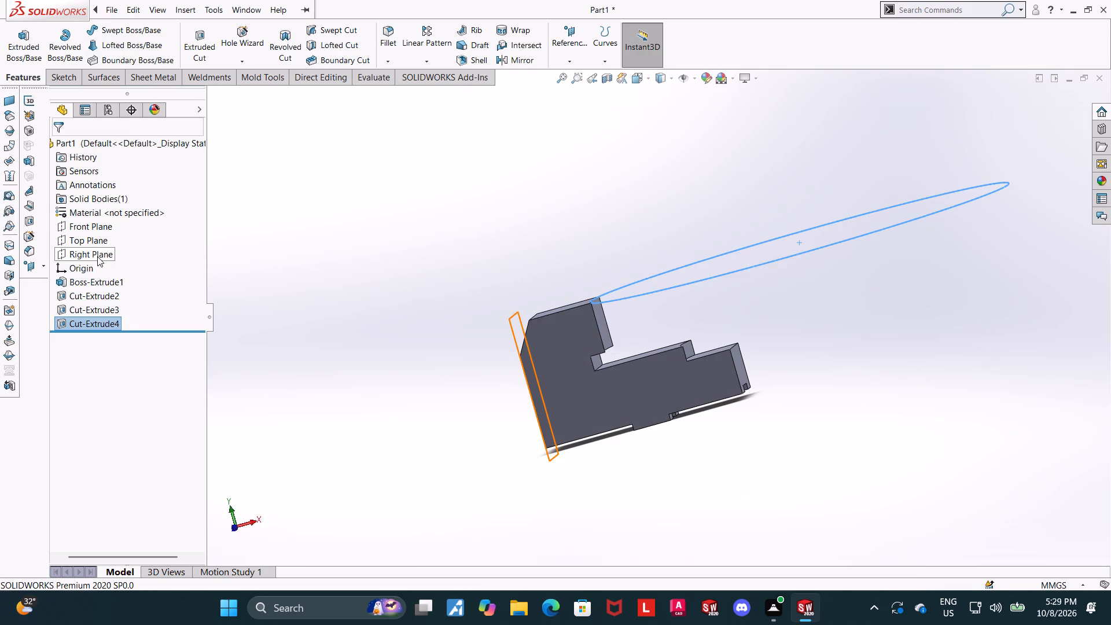
Examine the curved cut in the high step's wall from several angles.
scroll(146, 311, up, 2)
scroll(326, 319, up, 2)
middle_drag(327, 319, 335, 385)
click(432, 402)
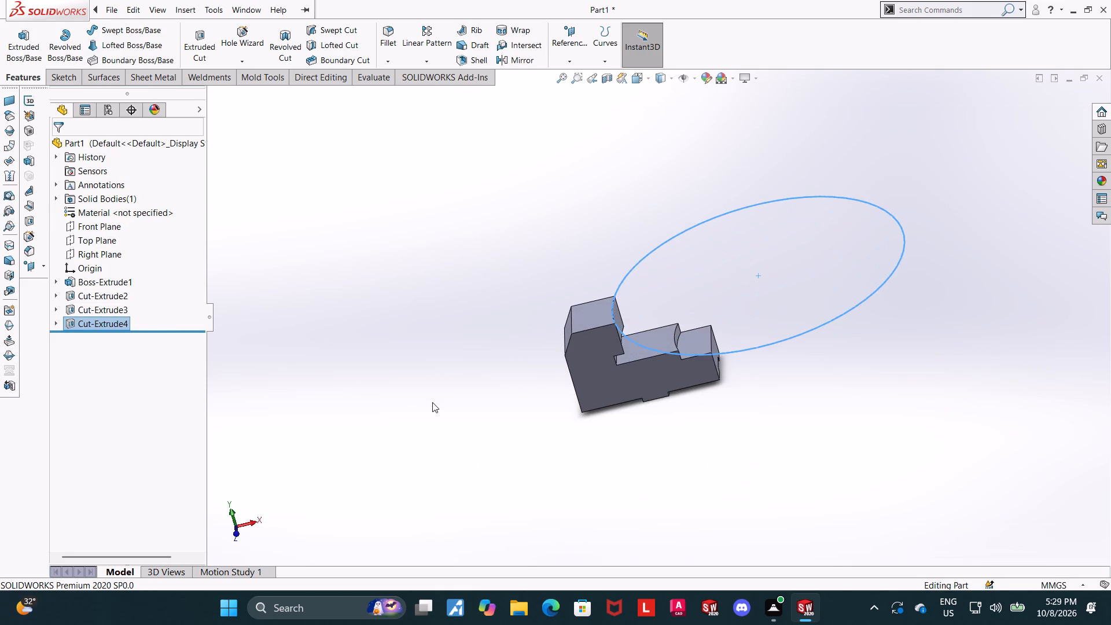
middle_drag(802, 315, 795, 385)
middle_drag(707, 347, 722, 379)
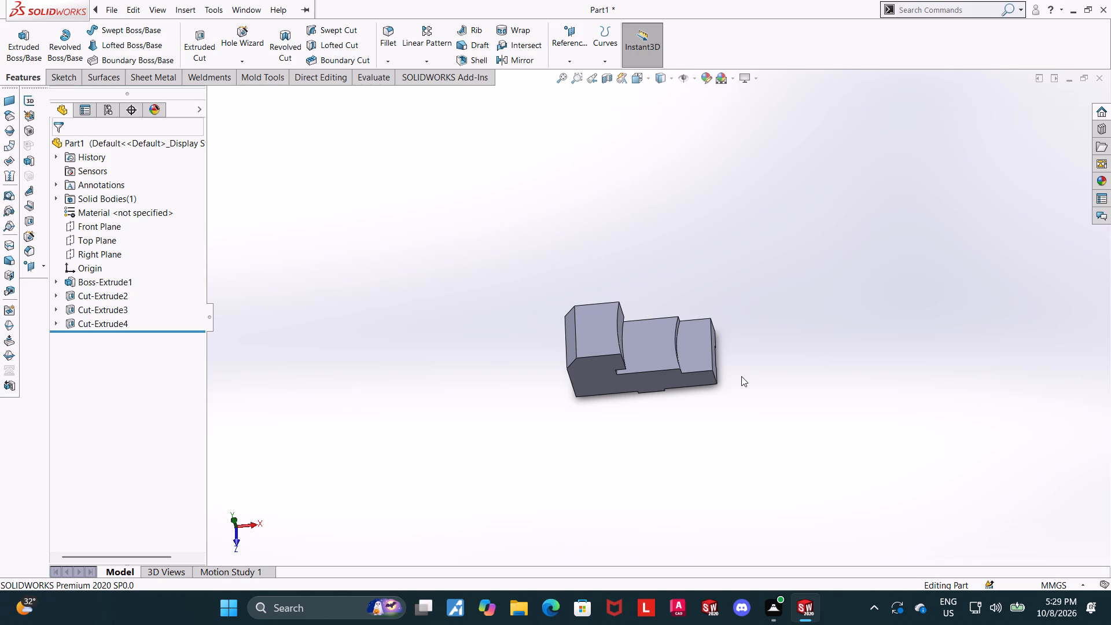
Examine the stepped block and its two curved step walls in Top, Isometric and rotated views.
middle_drag(735, 368, 745, 373)
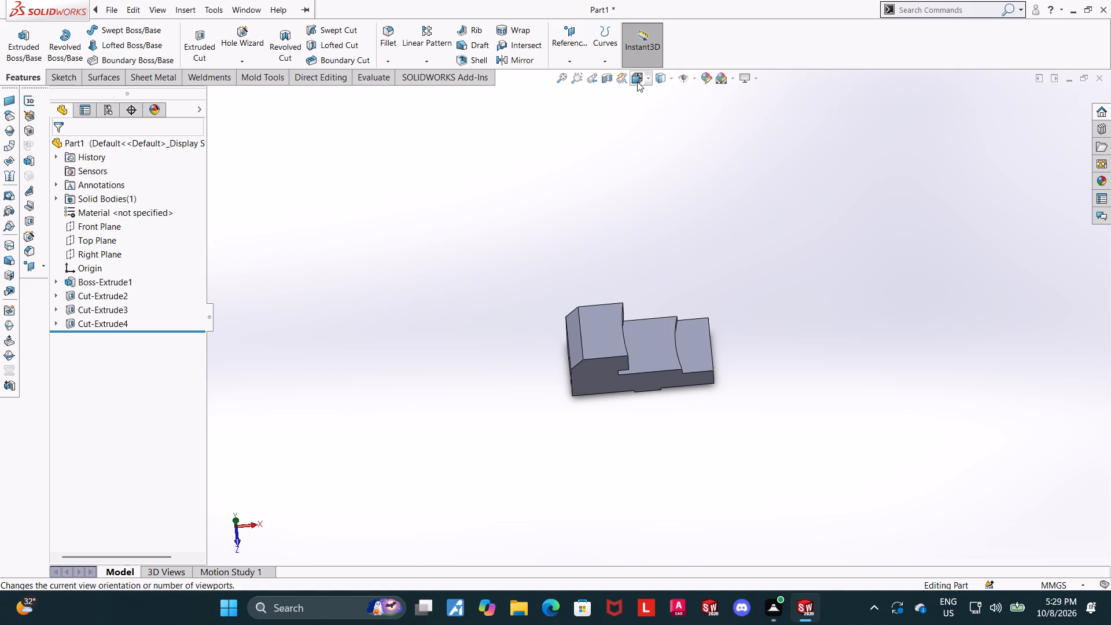
click(637, 82)
click(531, 350)
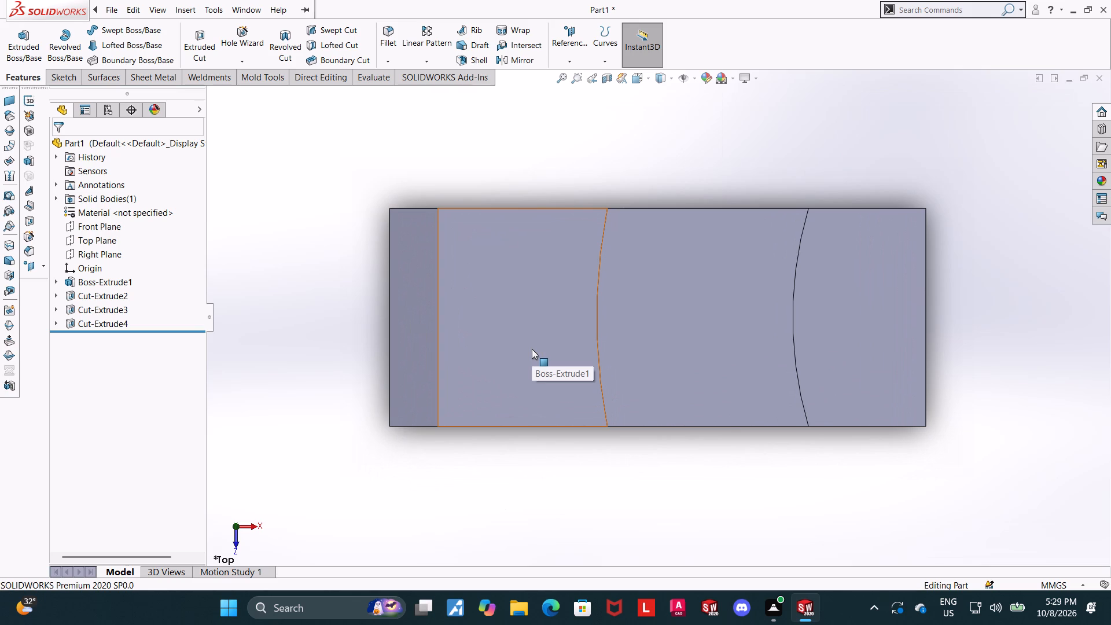
key(ctrl+7)
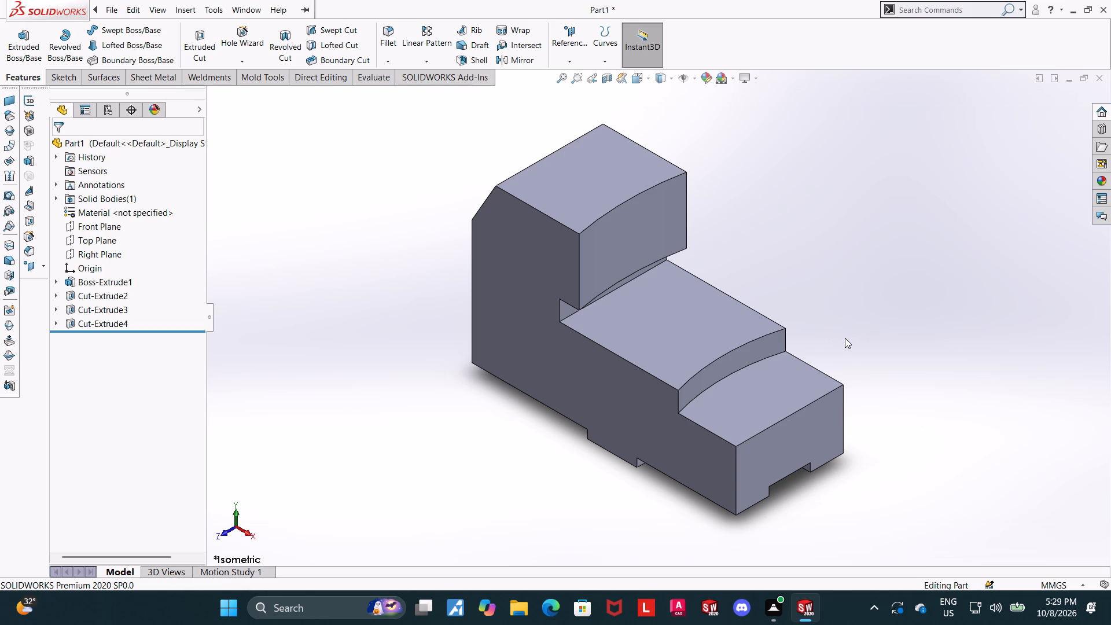
scroll(848, 340, up, 2)
middle_drag(780, 326, 824, 280)
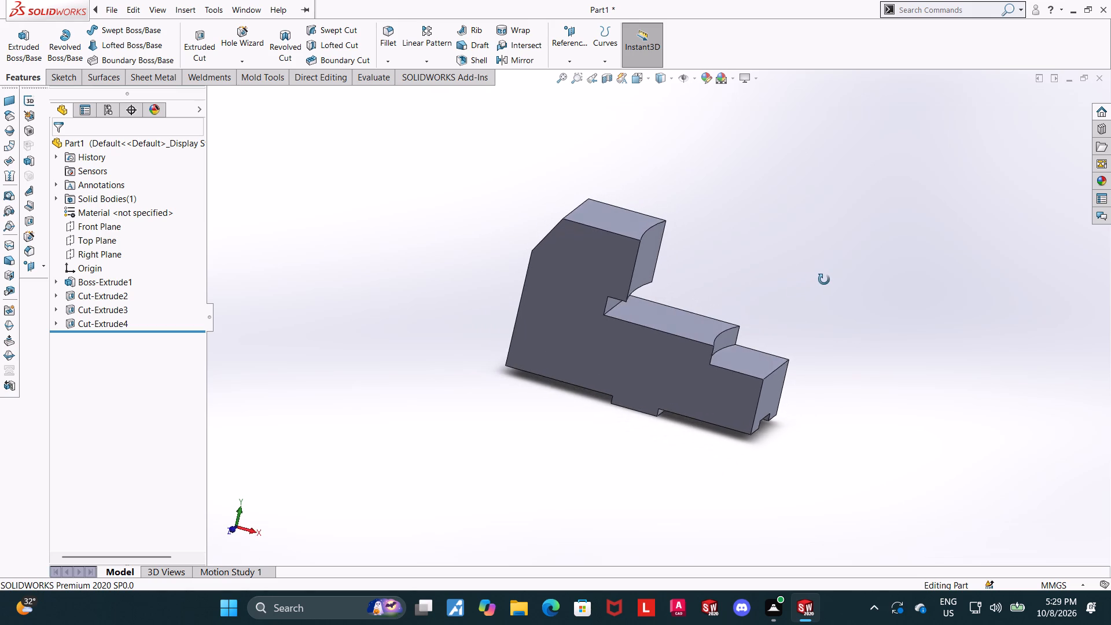
middle_drag(824, 280, 808, 334)
scroll(828, 285, up, 1)
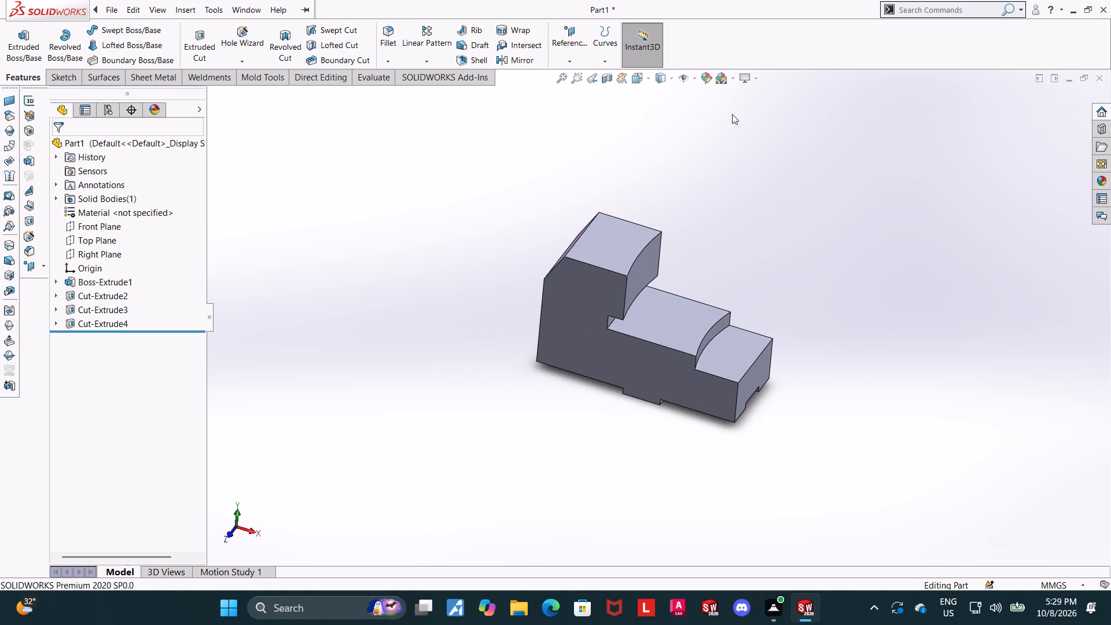
From the Top view, set up a Hole Wizard legacy counterbored hole with C-bore diameter 30 mm and C-bore depth 9 mm.
click(635, 82)
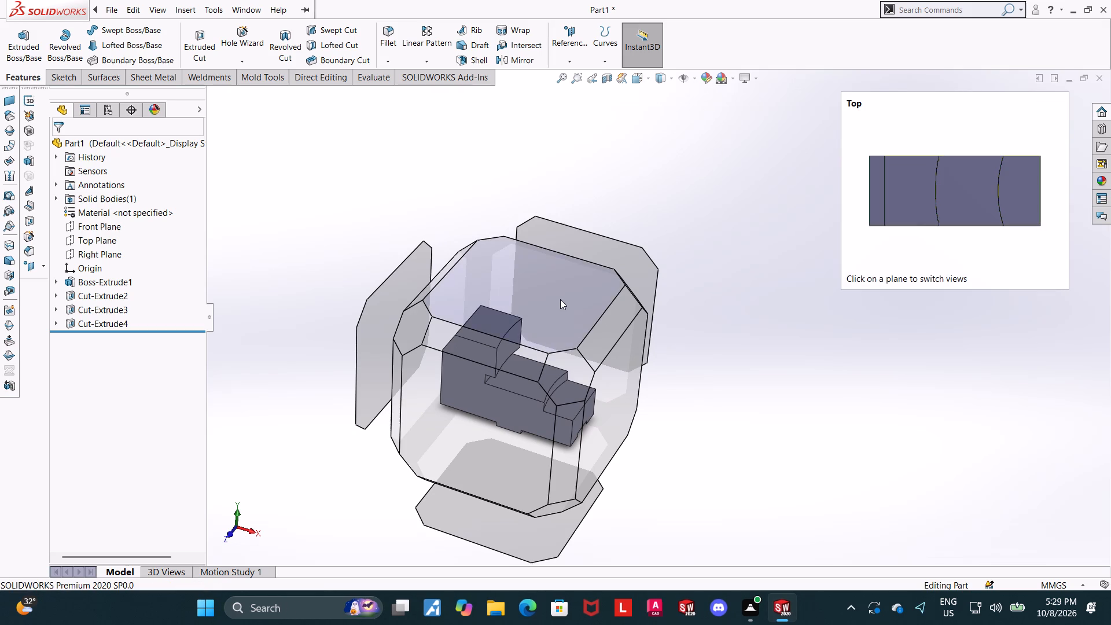
click(560, 299)
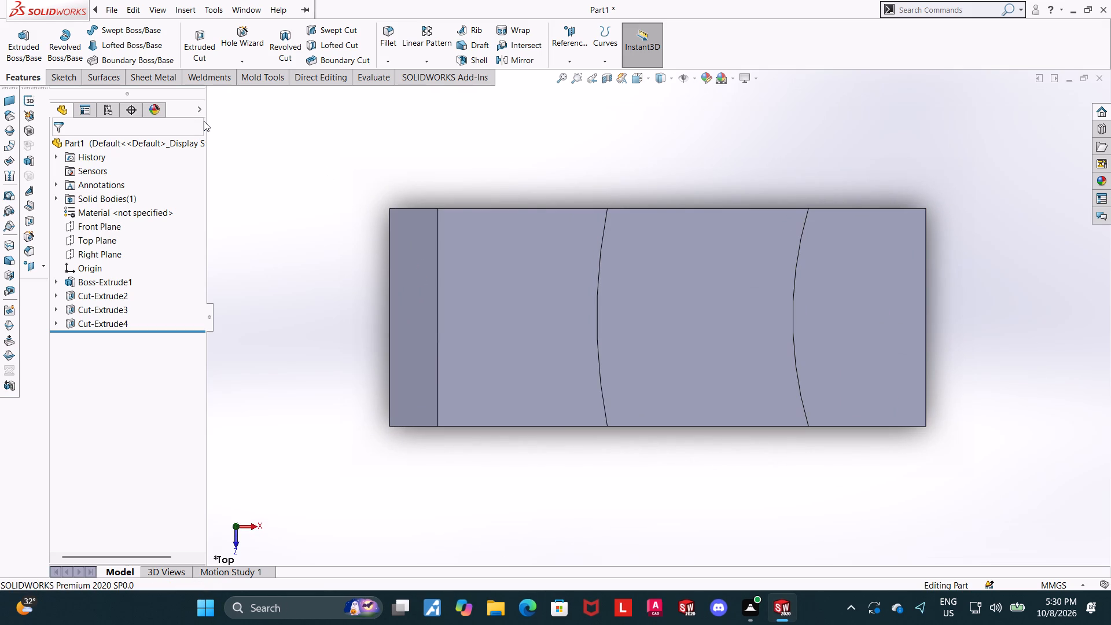
click(234, 47)
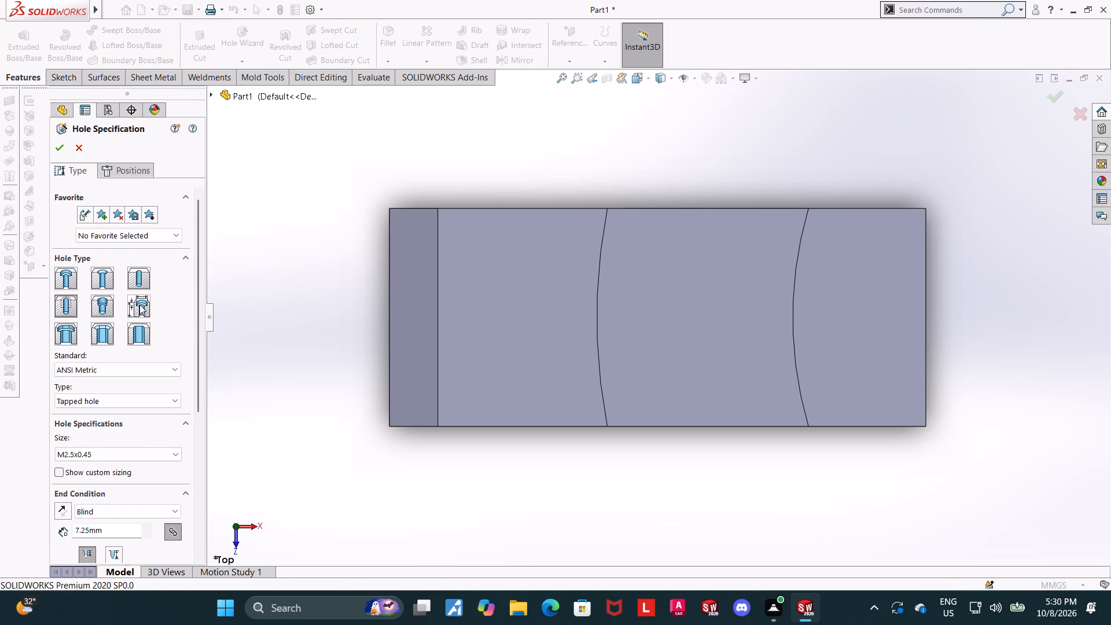
click(141, 308)
click(120, 303)
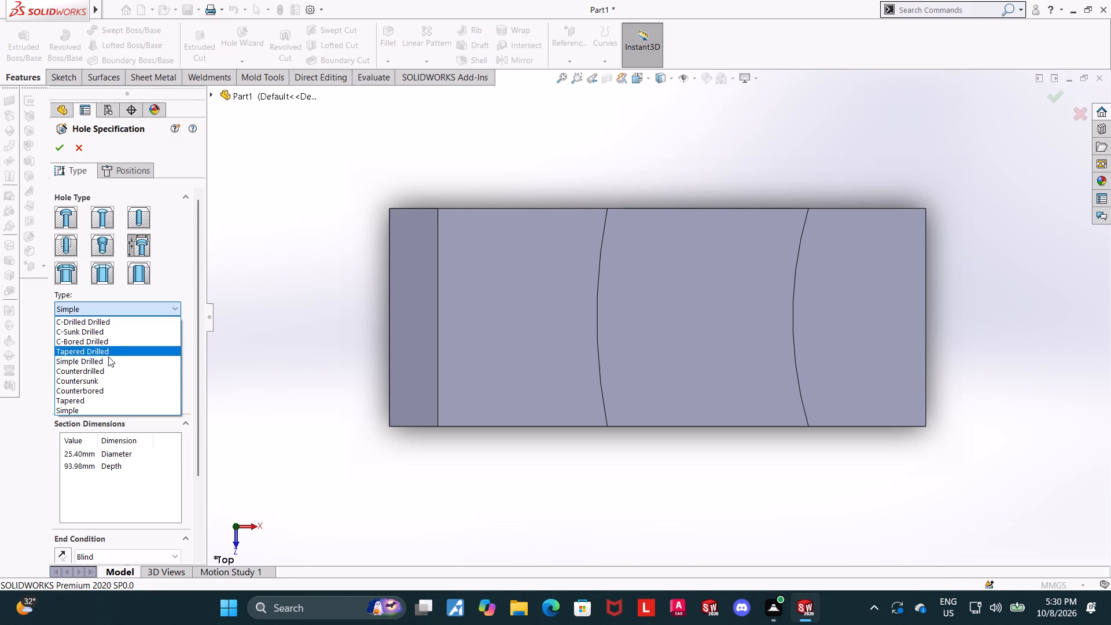
click(93, 390)
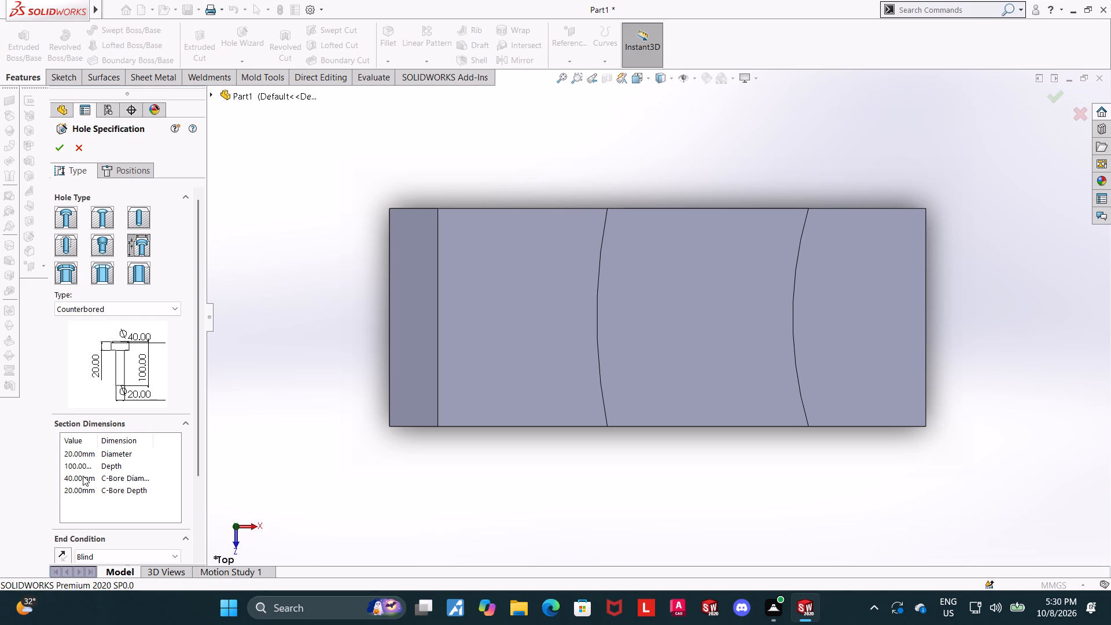
double_click(83, 476)
text(30)
key(Return)
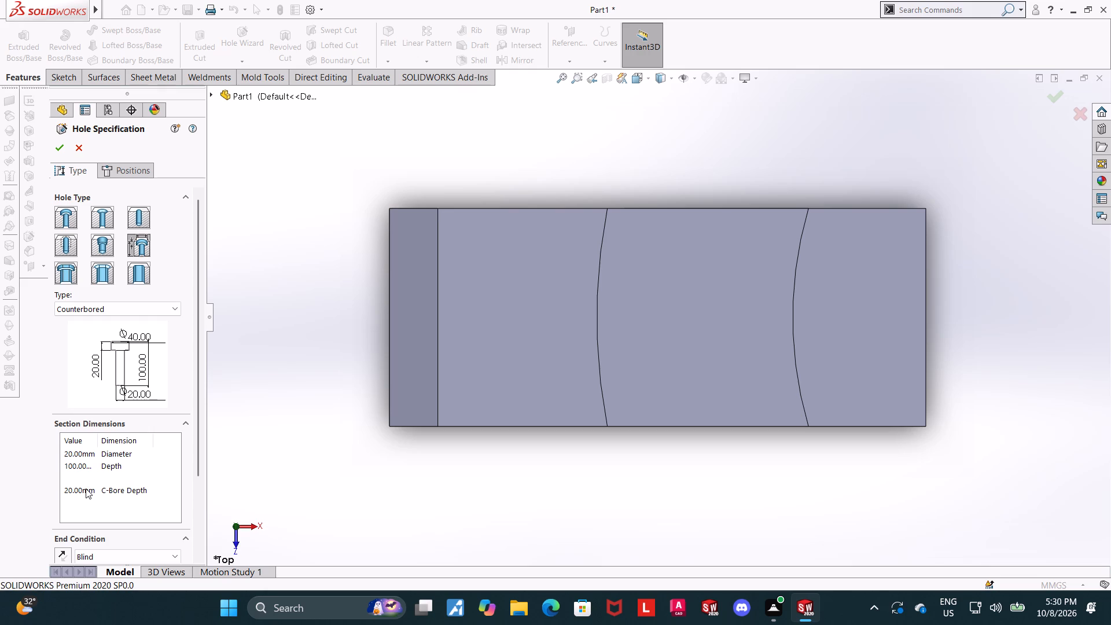
double_click(86, 488)
key(9)
key(Return)
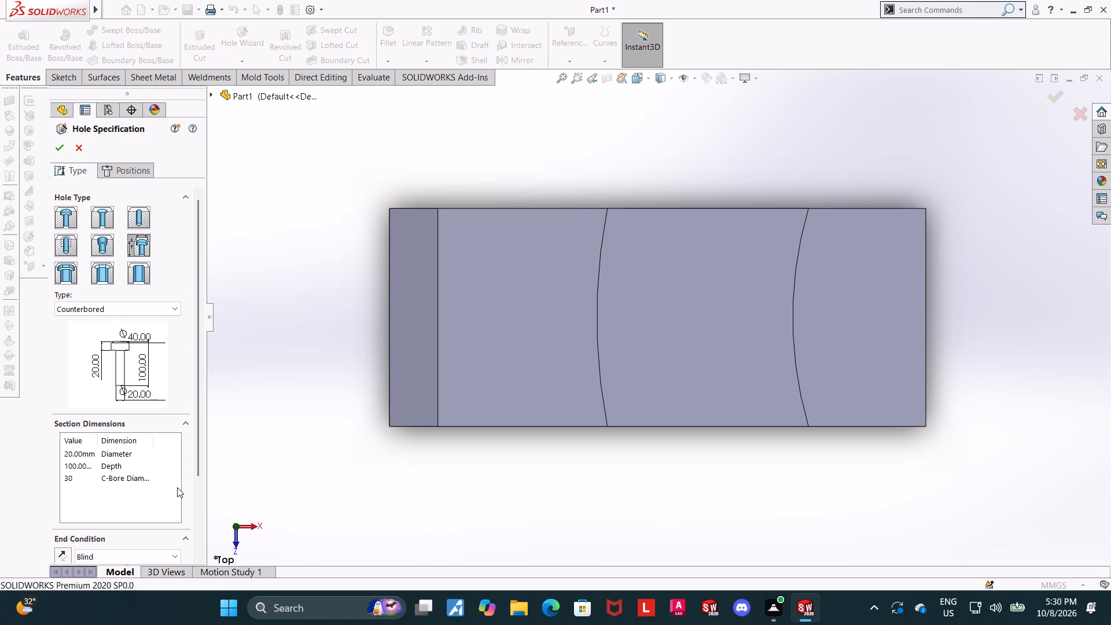
Position the hole using a 3D sketch, placing its centre near the middle of the high step's top face.
click(129, 167)
click(140, 298)
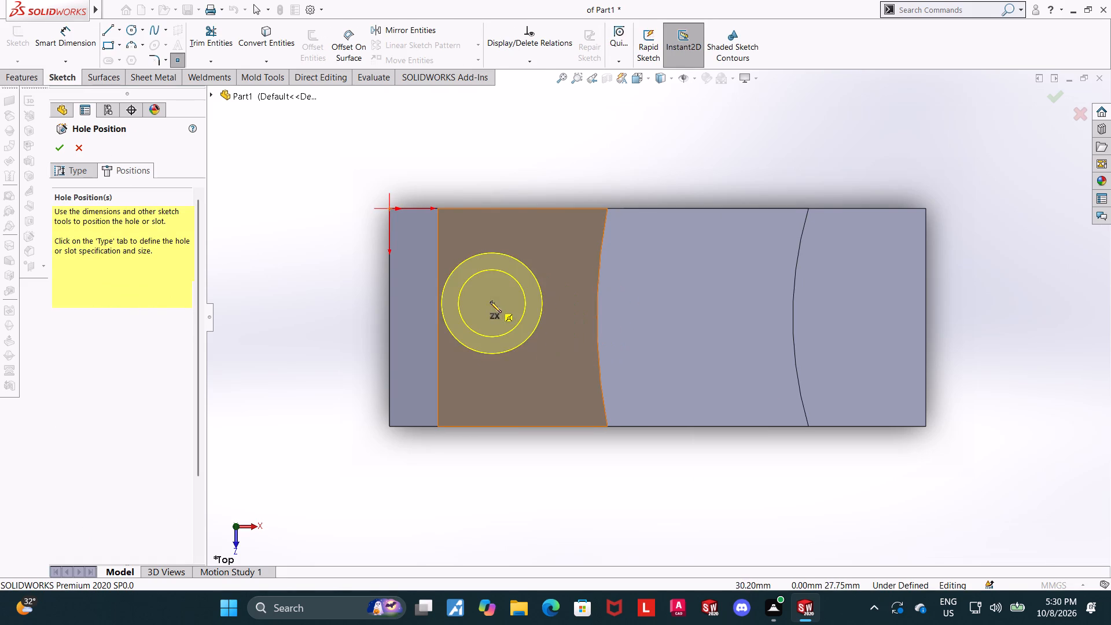
click(509, 312)
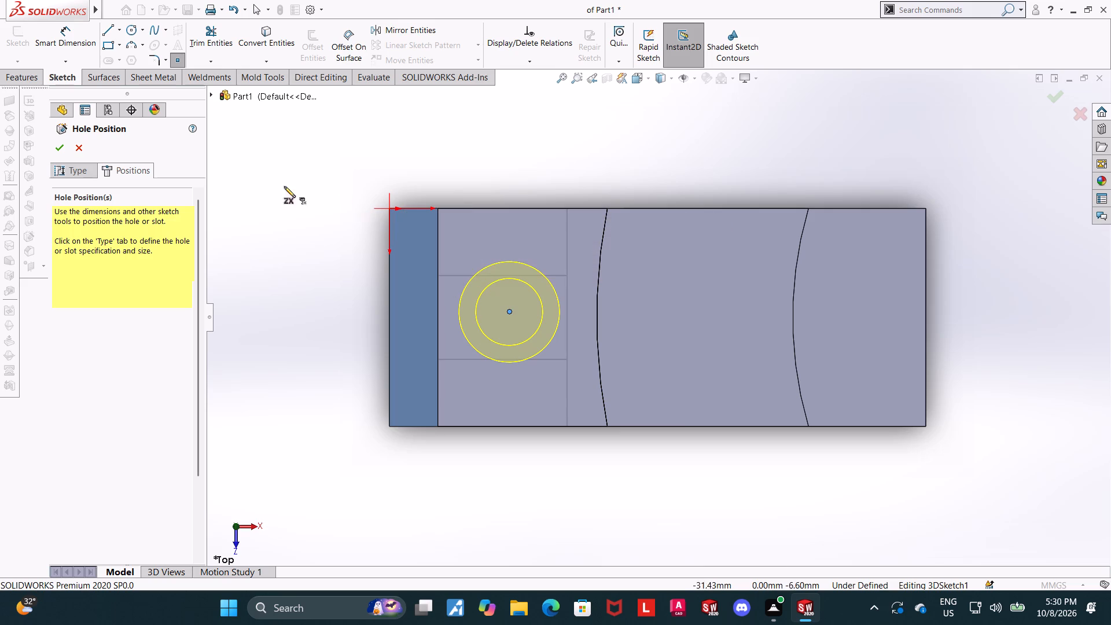
key(Escape)
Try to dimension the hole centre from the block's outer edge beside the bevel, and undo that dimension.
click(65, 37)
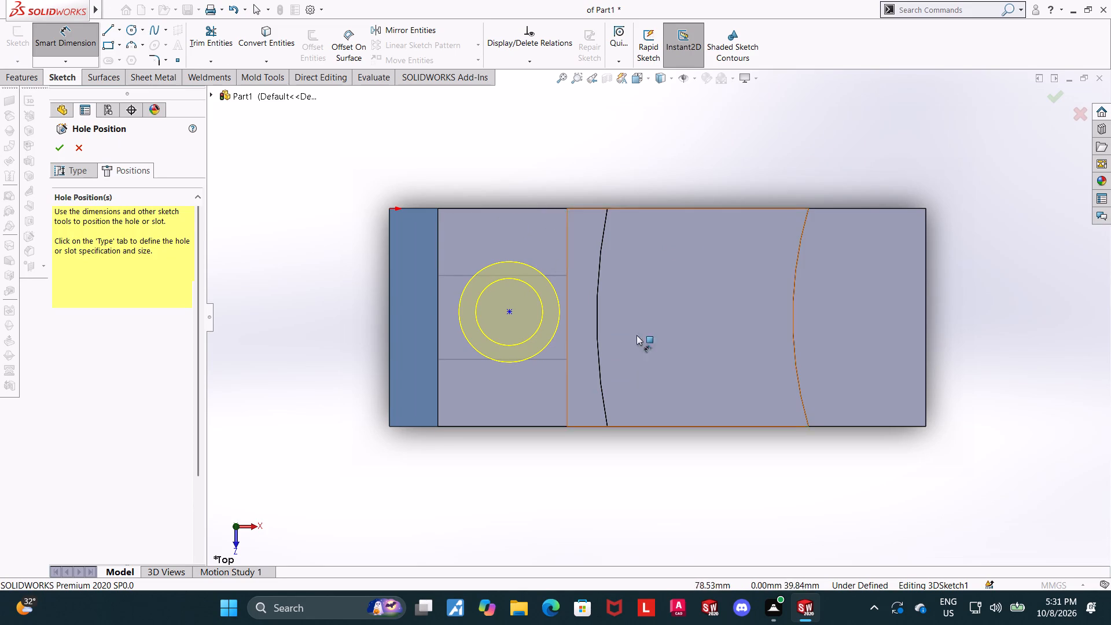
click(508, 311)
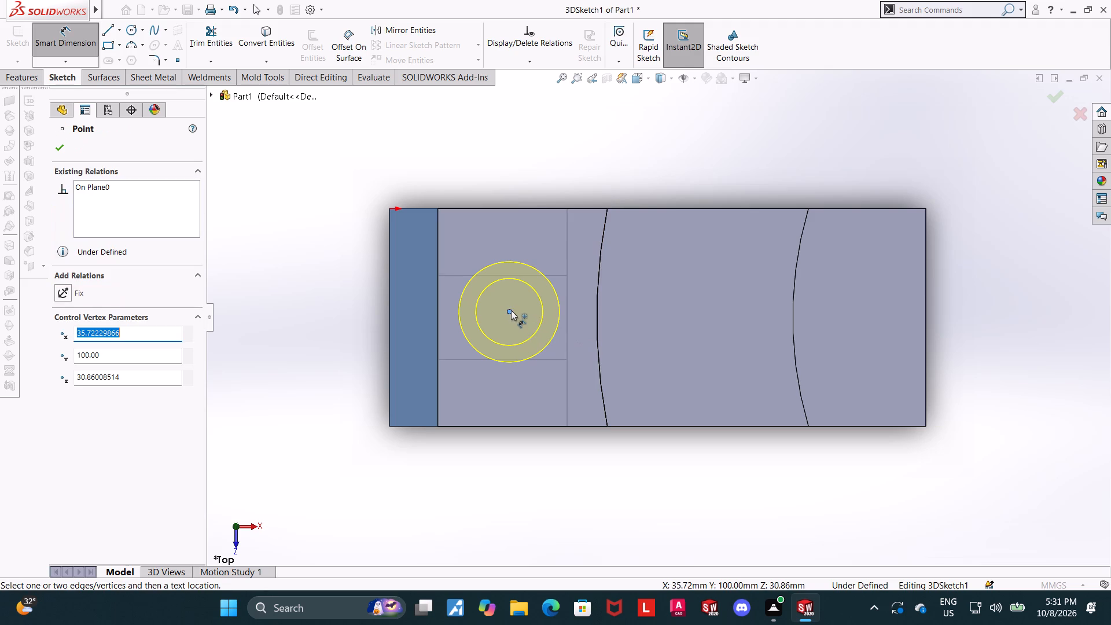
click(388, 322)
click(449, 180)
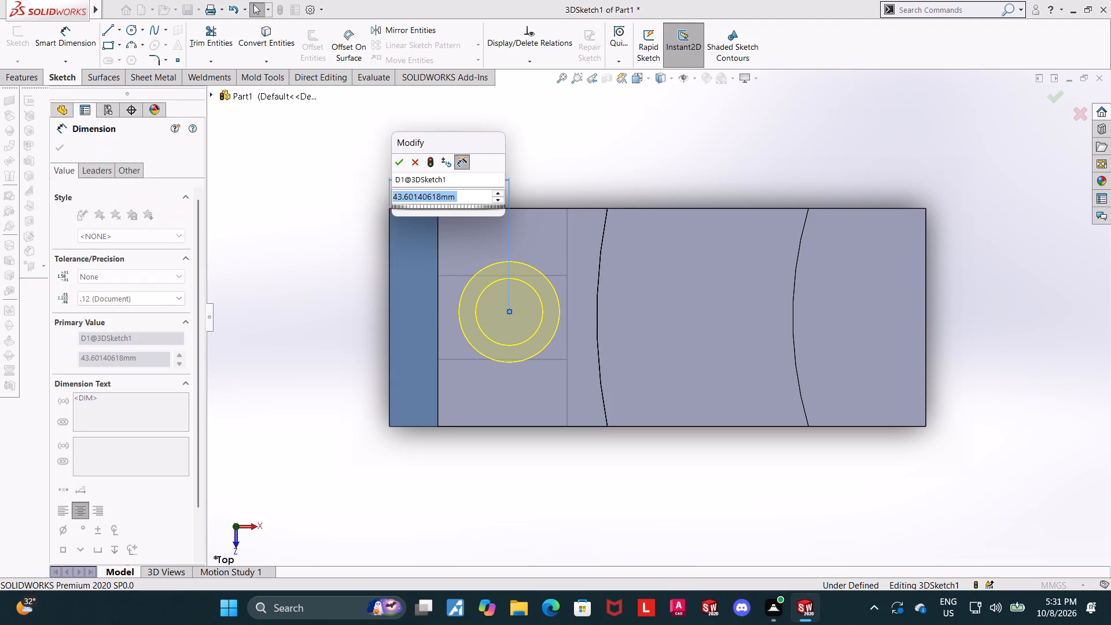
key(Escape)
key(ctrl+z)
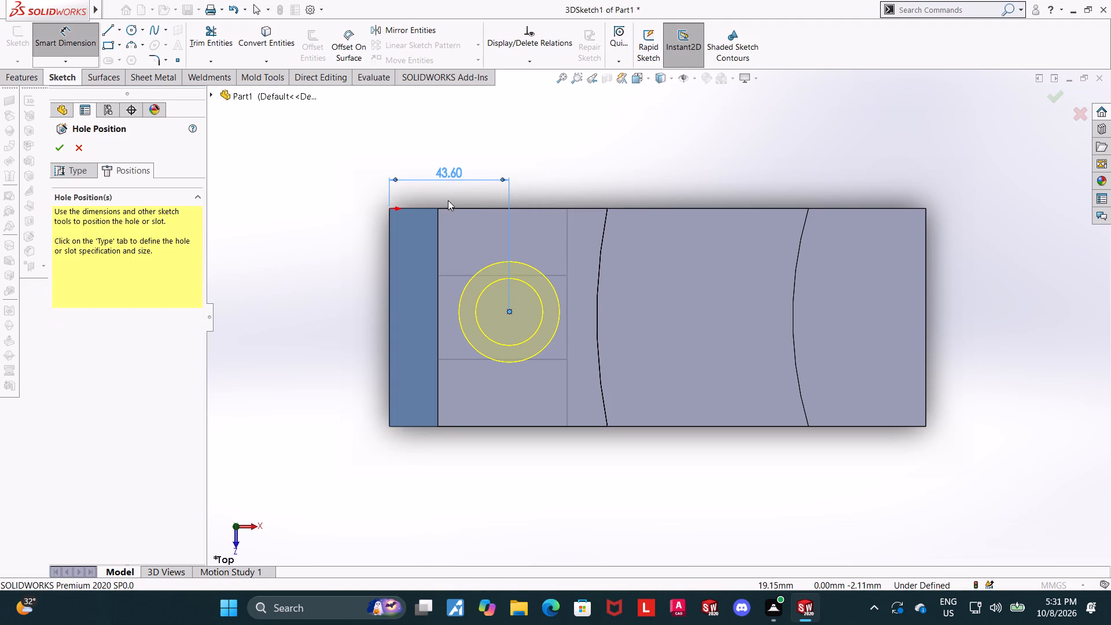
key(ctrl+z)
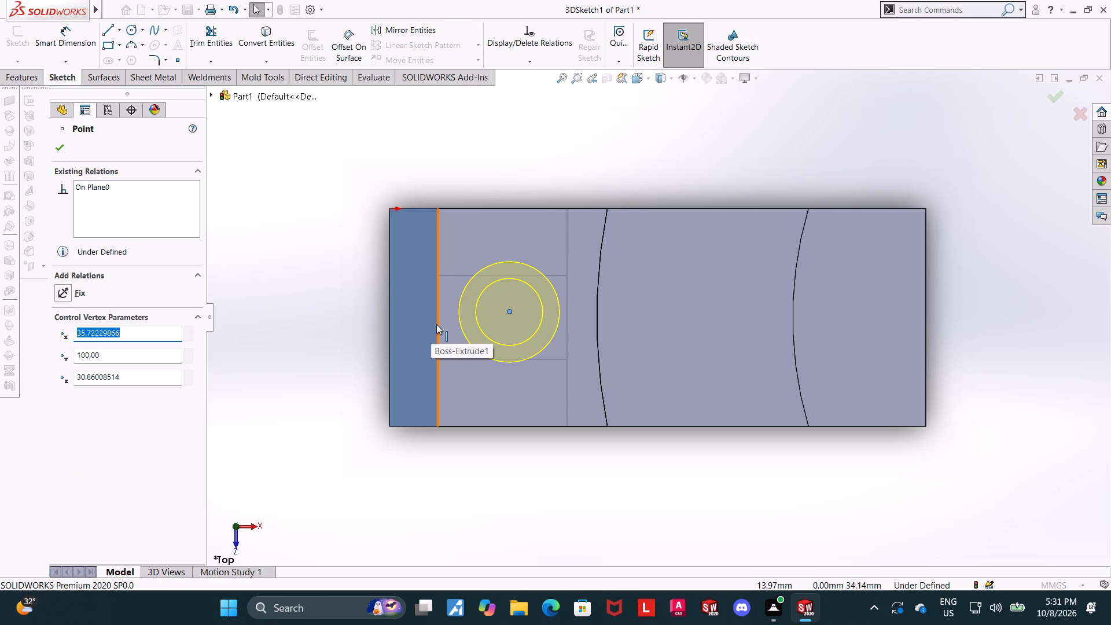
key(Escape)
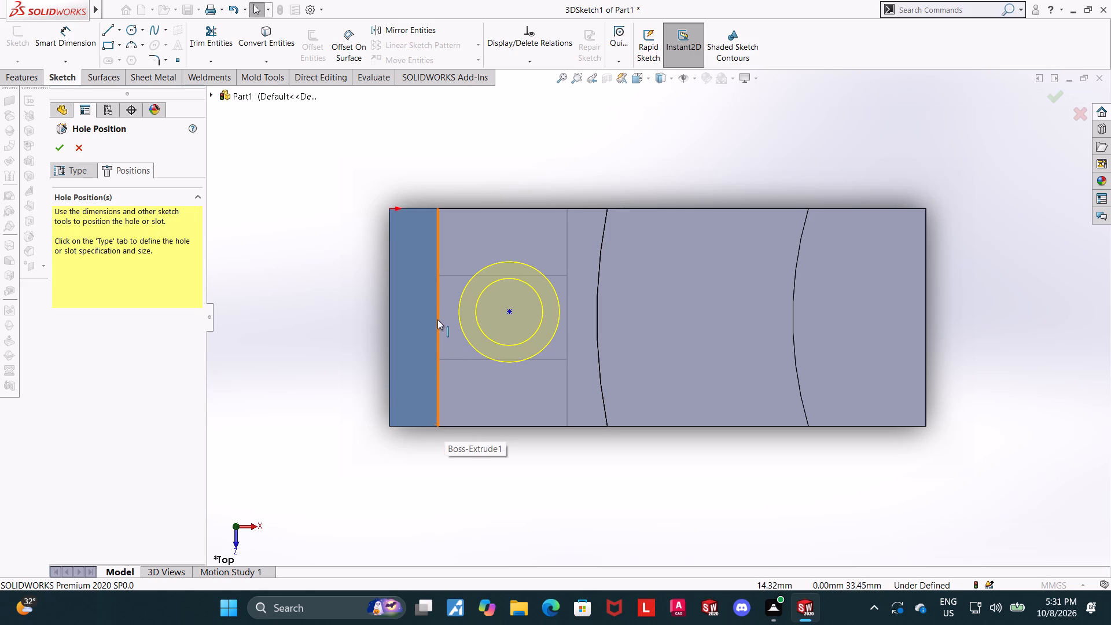
Dimension the hole centre as 65/2 (32.5 mm) from the long front edge of the high step's top face.
click(82, 31)
click(509, 311)
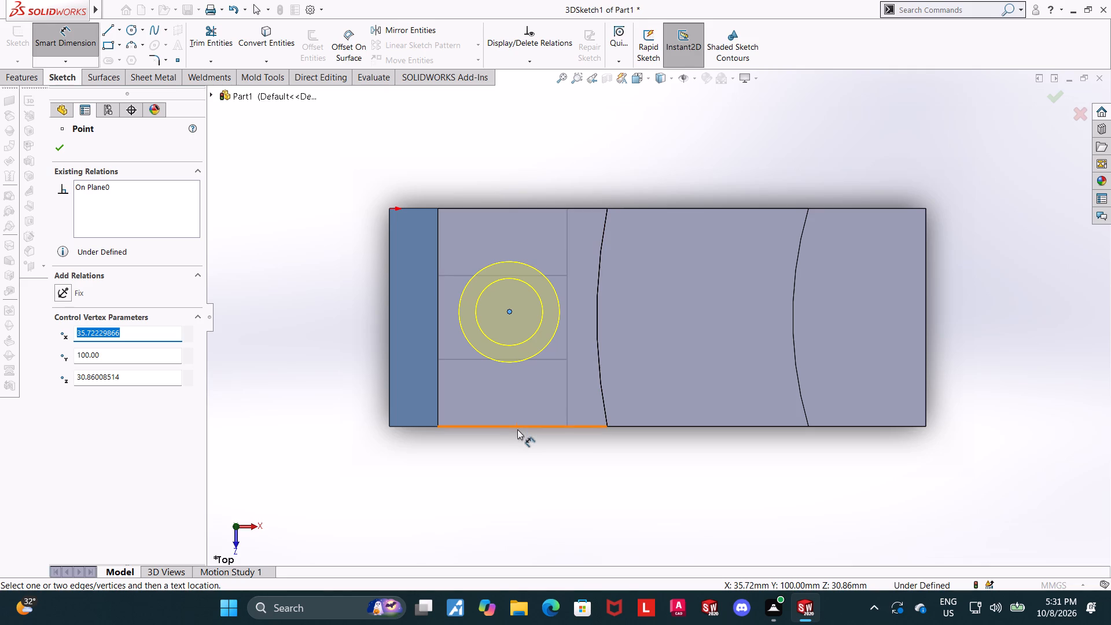
middle_drag(556, 451, 558, 398)
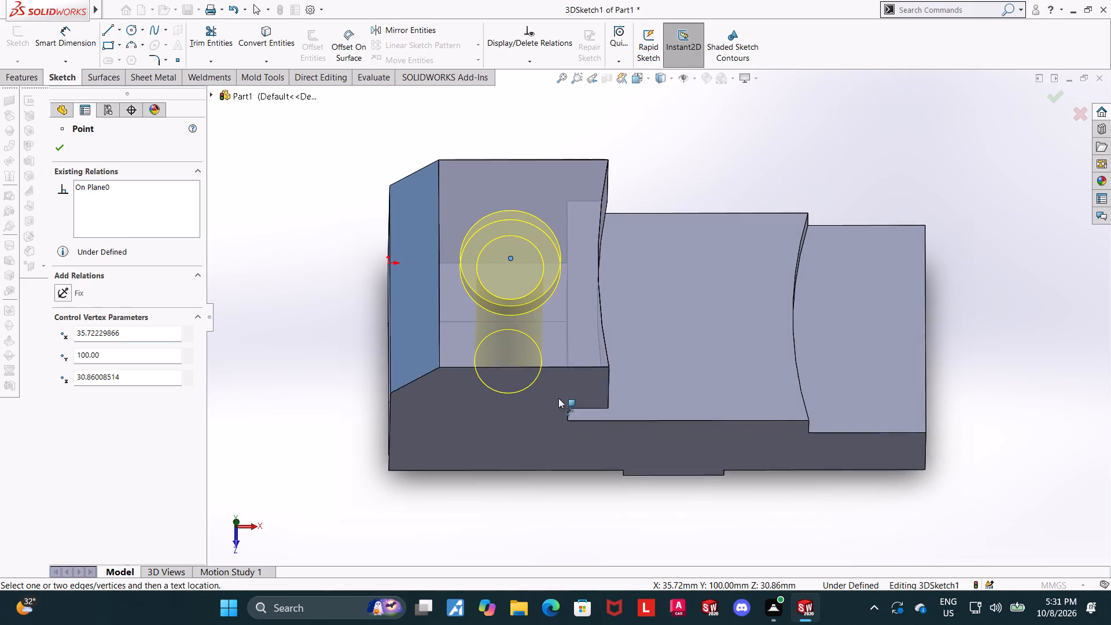
middle_drag(558, 398, 557, 400)
click(531, 366)
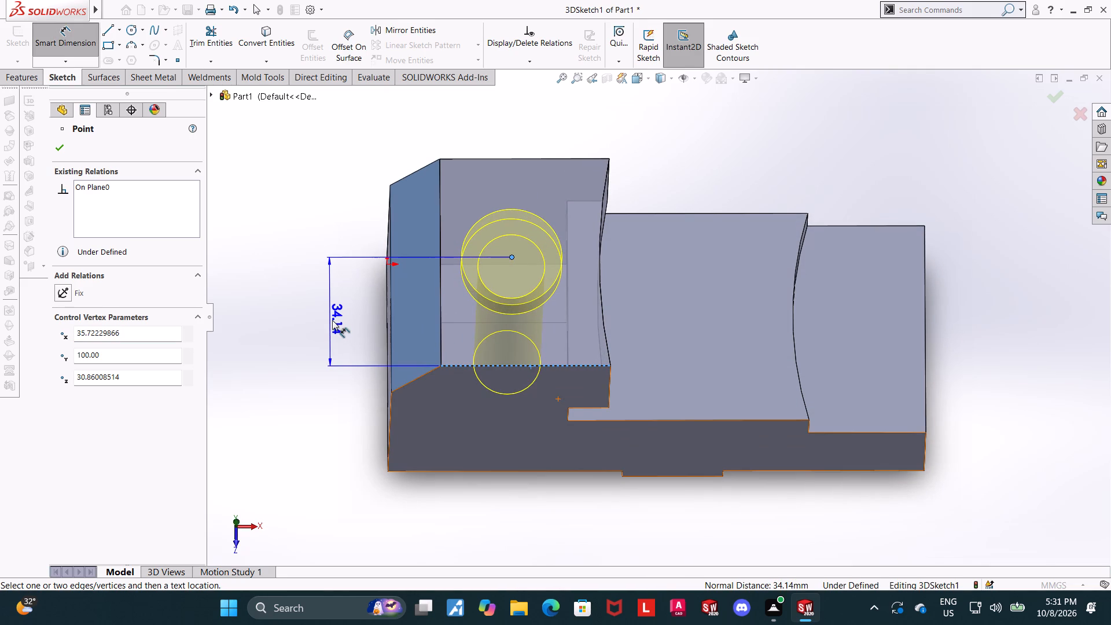
click(332, 320)
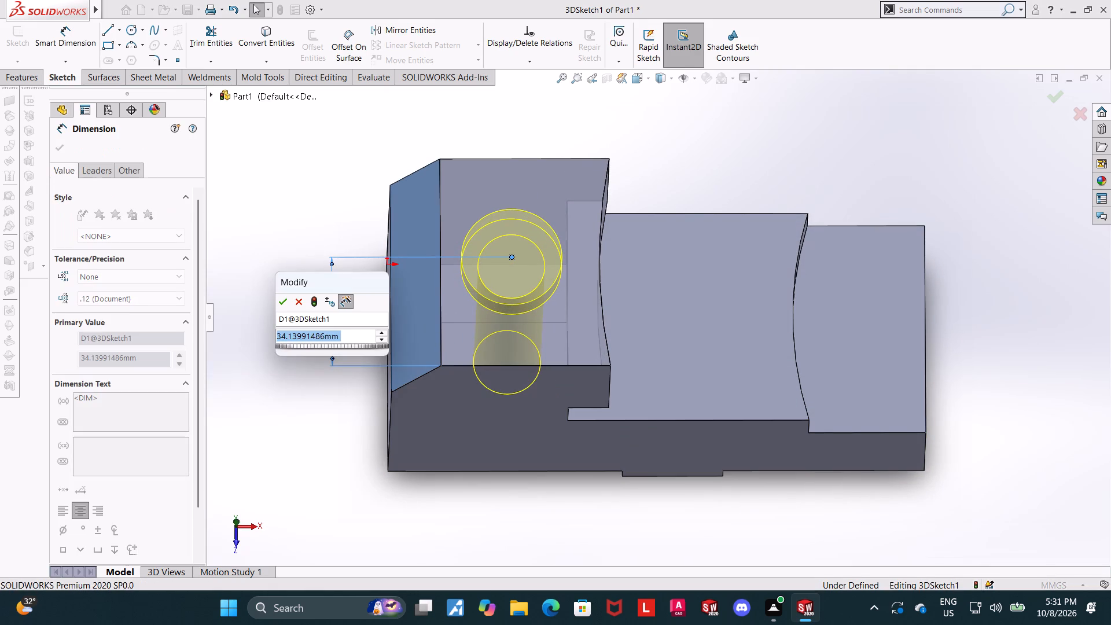
text(65/2)
key(Return)
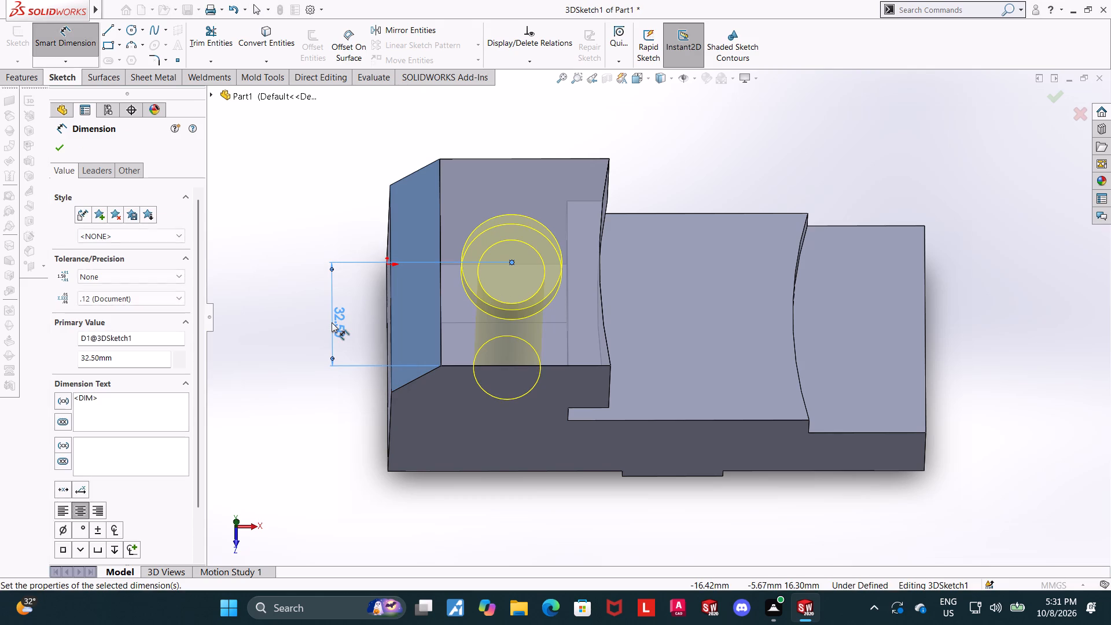
key(Escape)
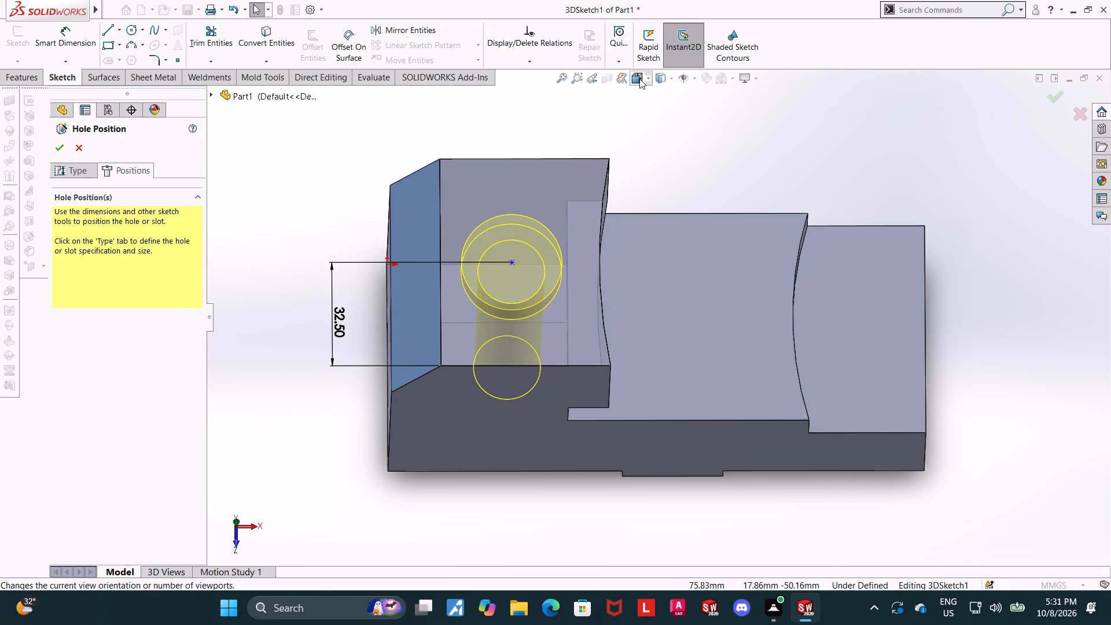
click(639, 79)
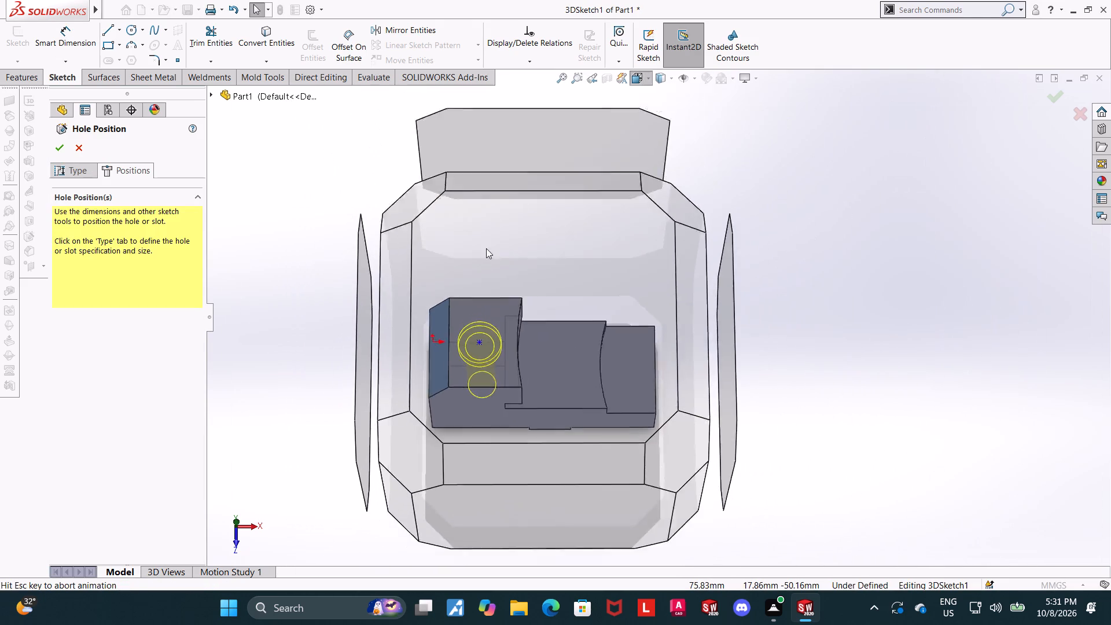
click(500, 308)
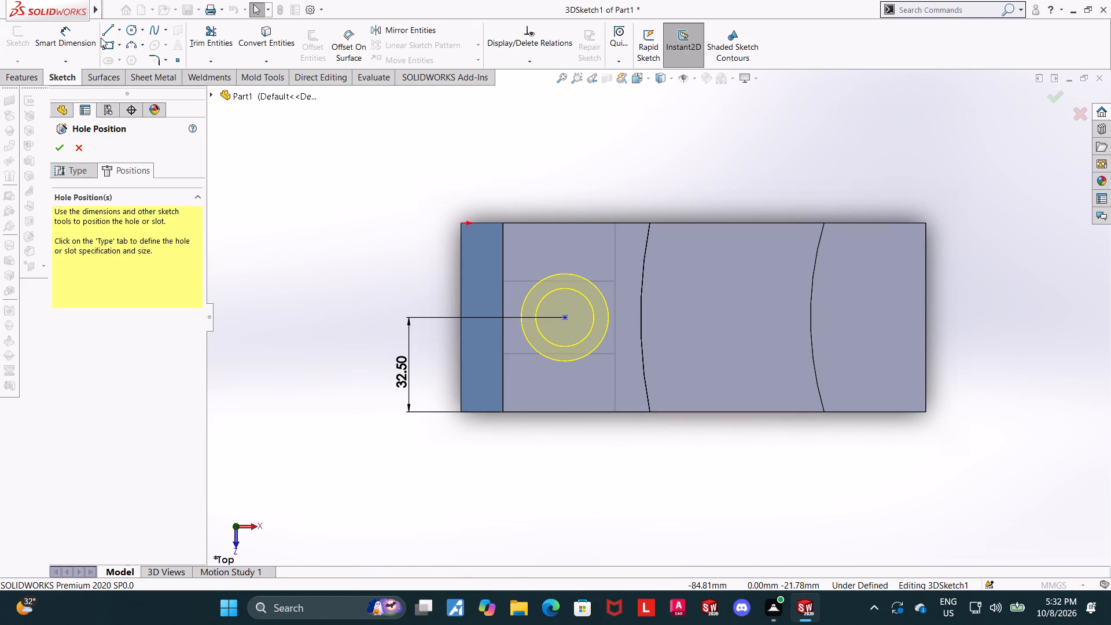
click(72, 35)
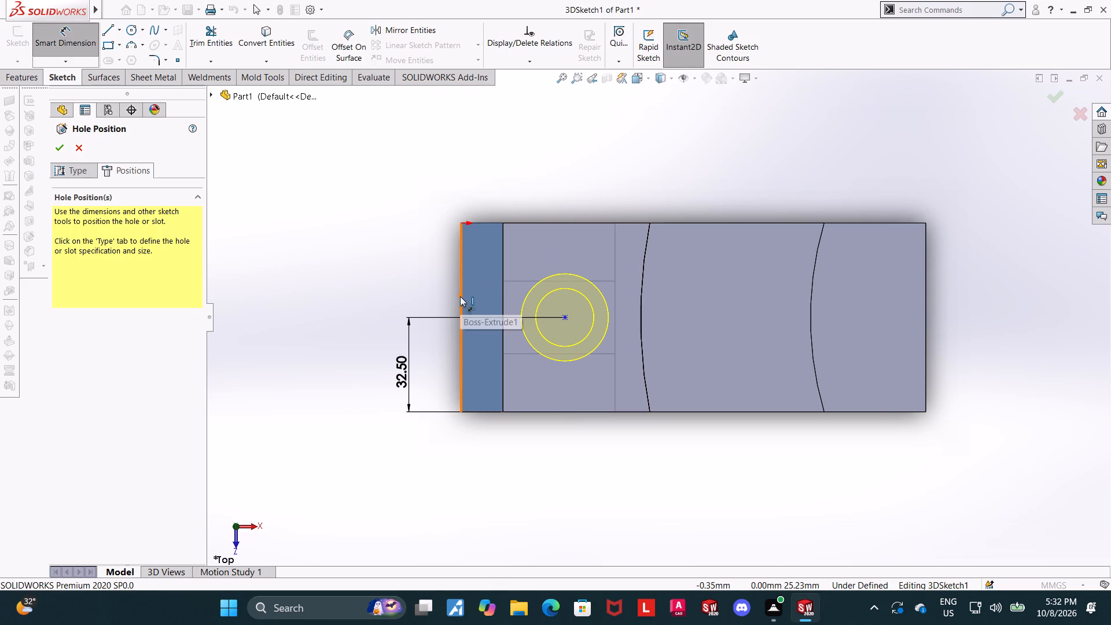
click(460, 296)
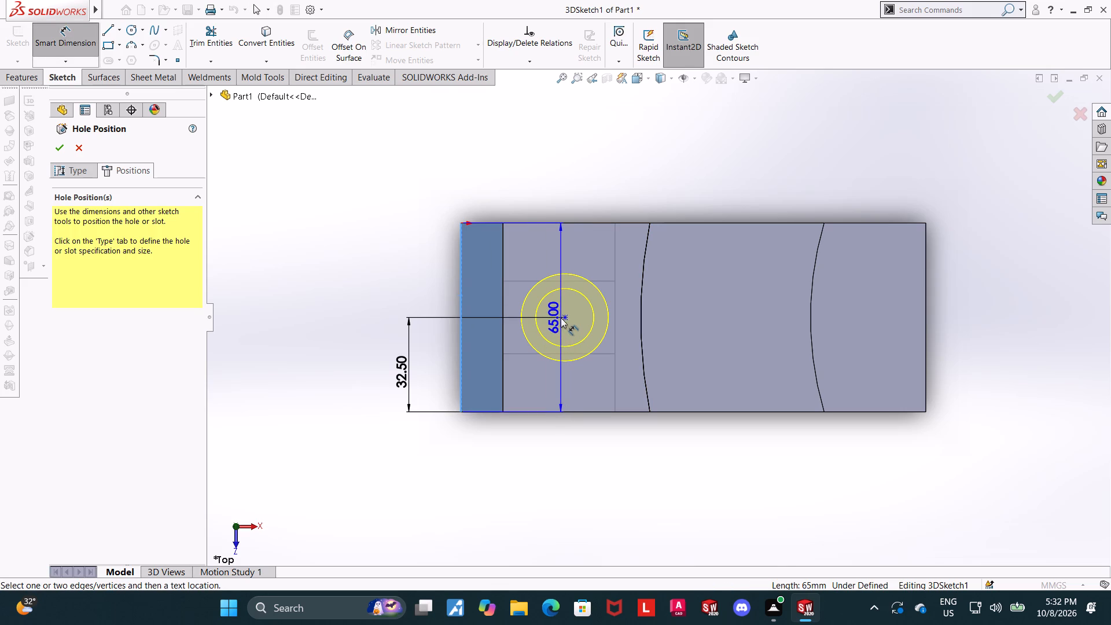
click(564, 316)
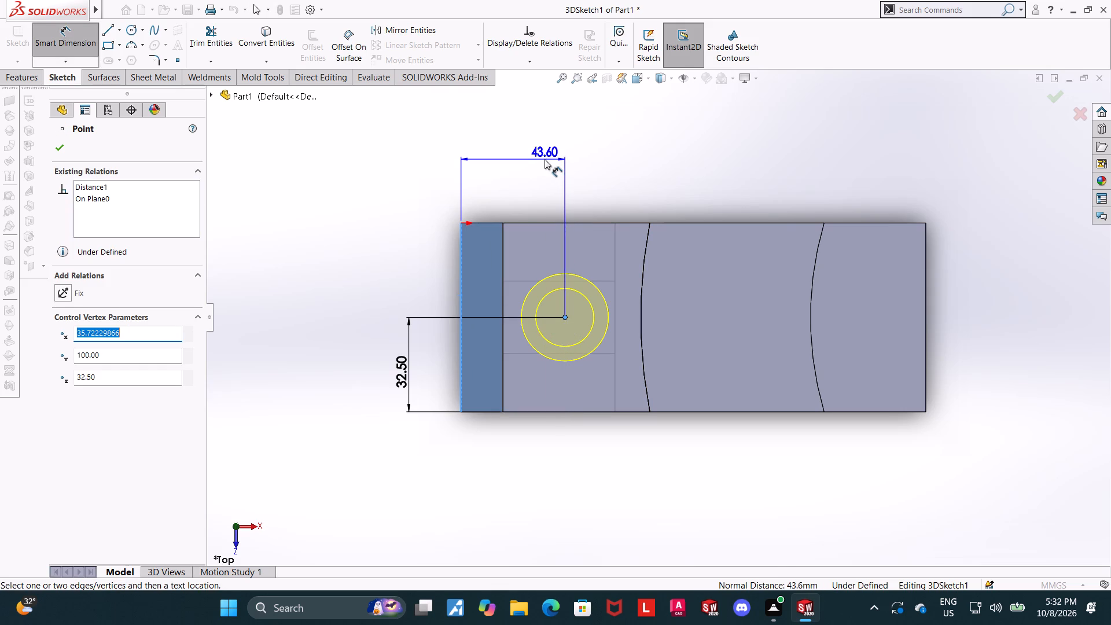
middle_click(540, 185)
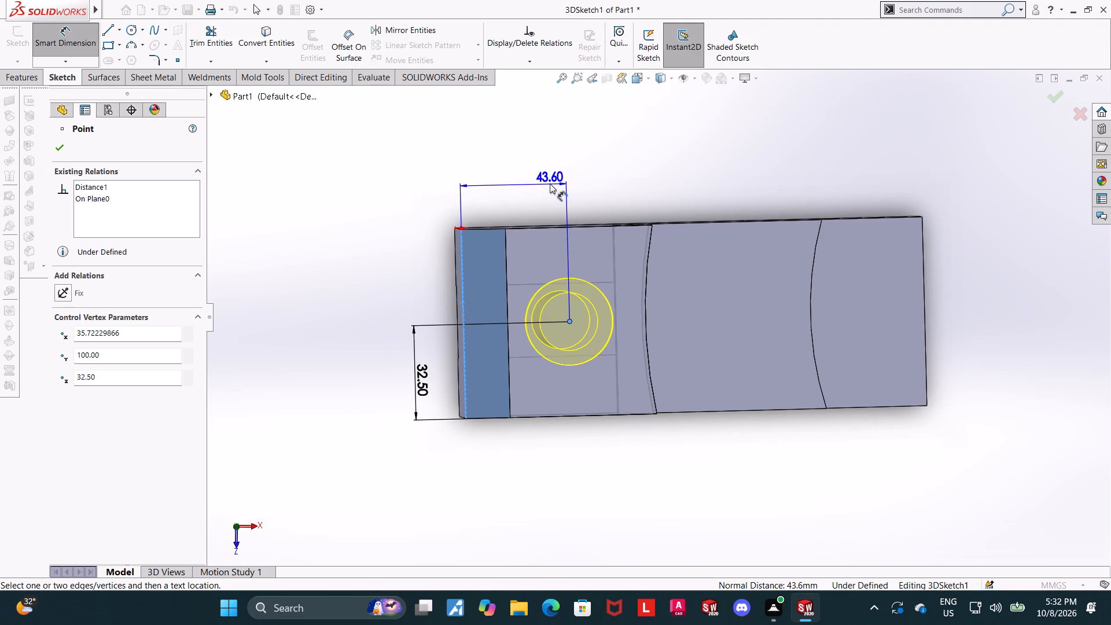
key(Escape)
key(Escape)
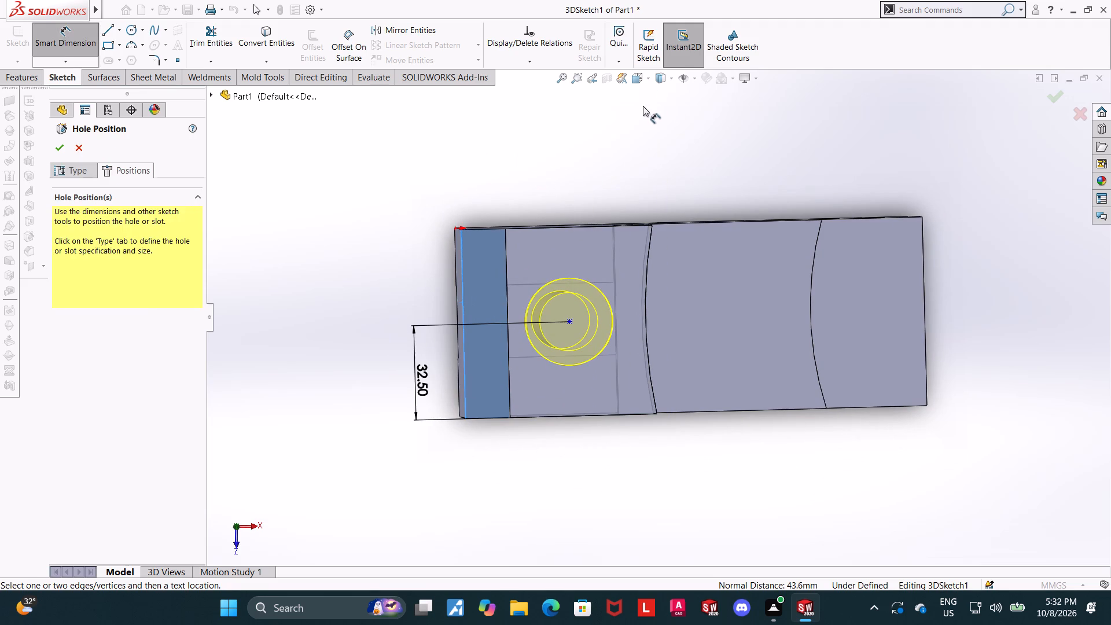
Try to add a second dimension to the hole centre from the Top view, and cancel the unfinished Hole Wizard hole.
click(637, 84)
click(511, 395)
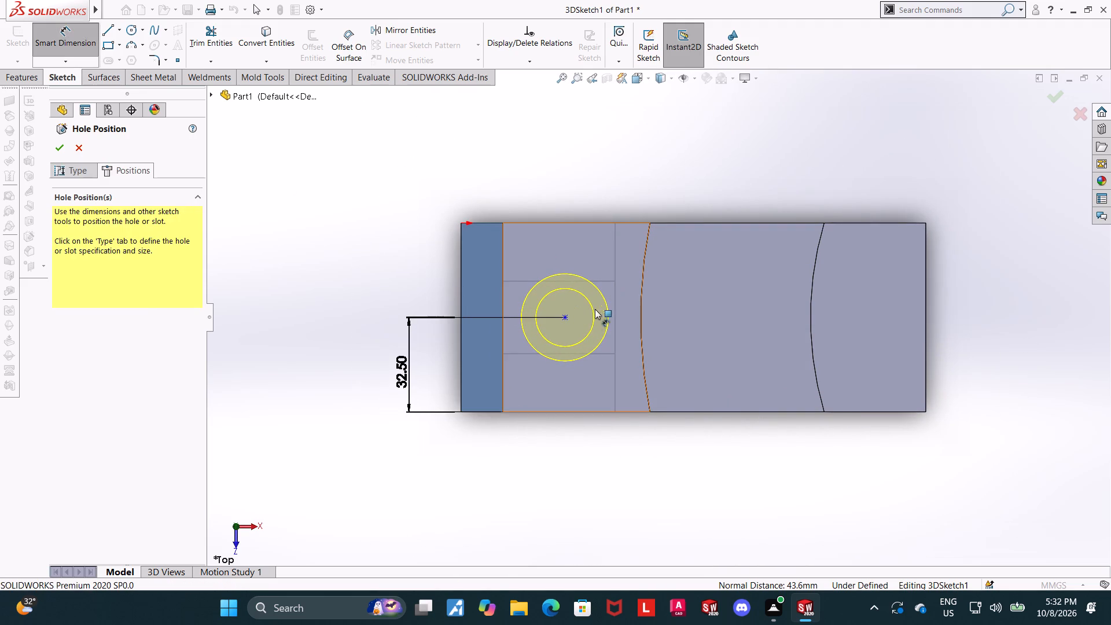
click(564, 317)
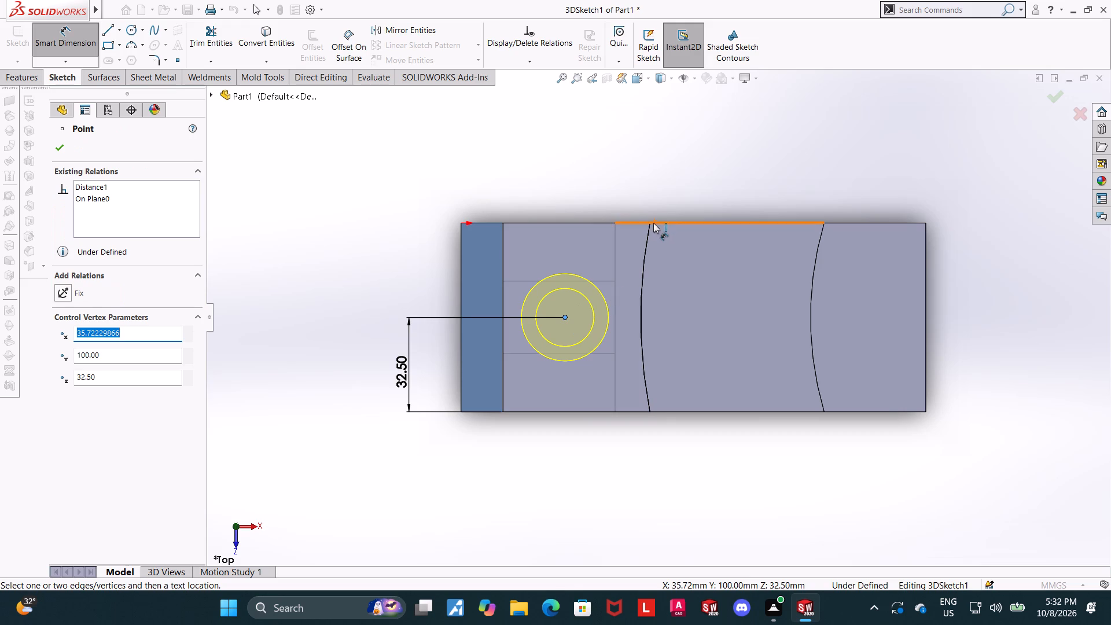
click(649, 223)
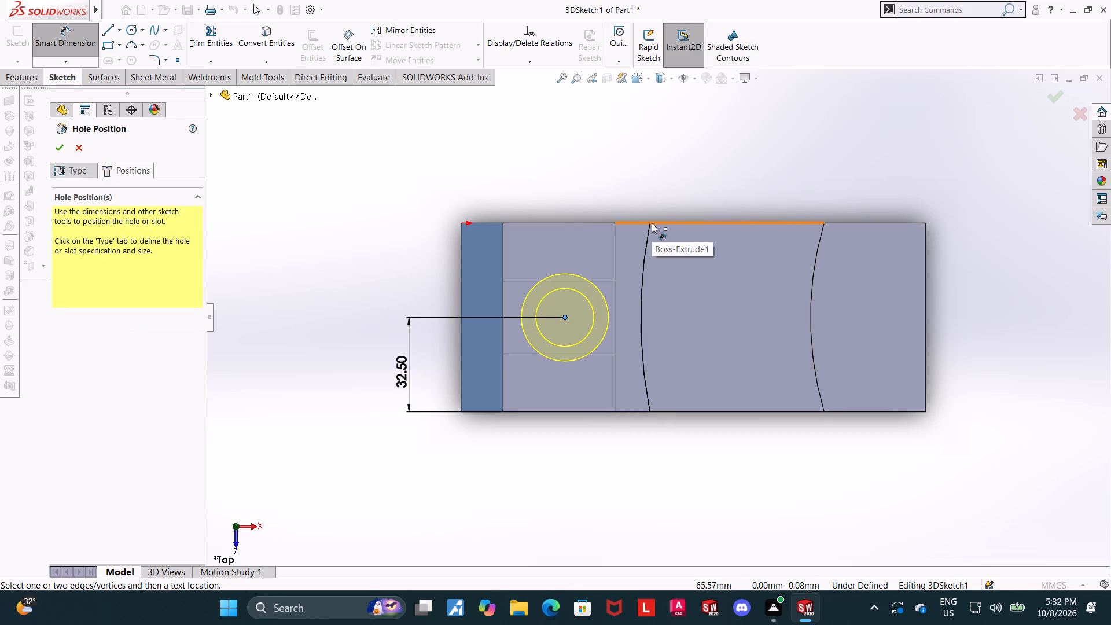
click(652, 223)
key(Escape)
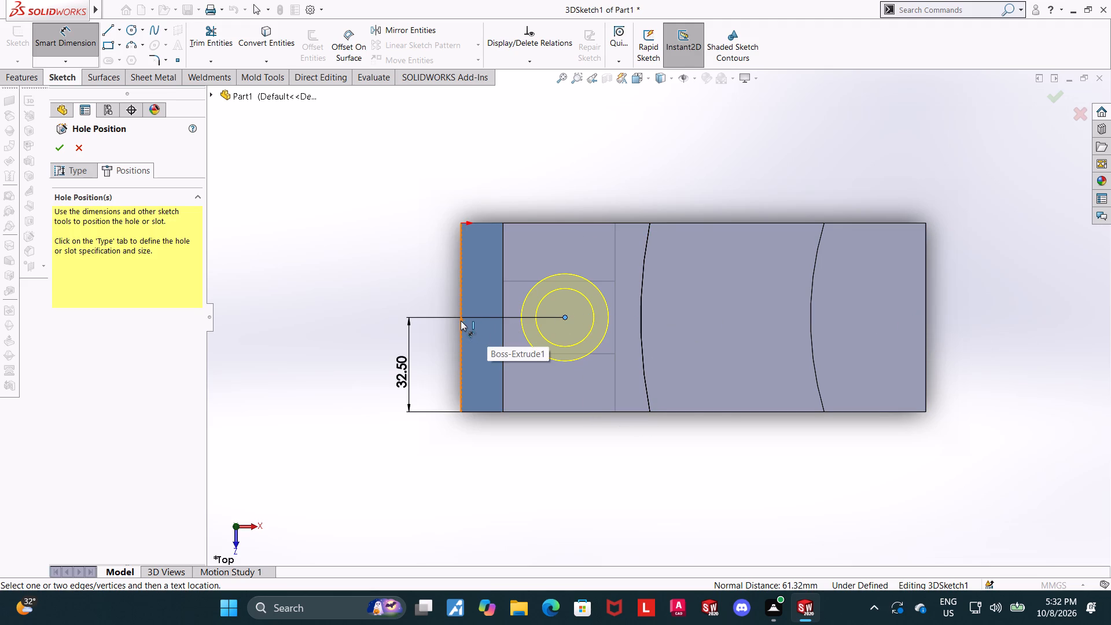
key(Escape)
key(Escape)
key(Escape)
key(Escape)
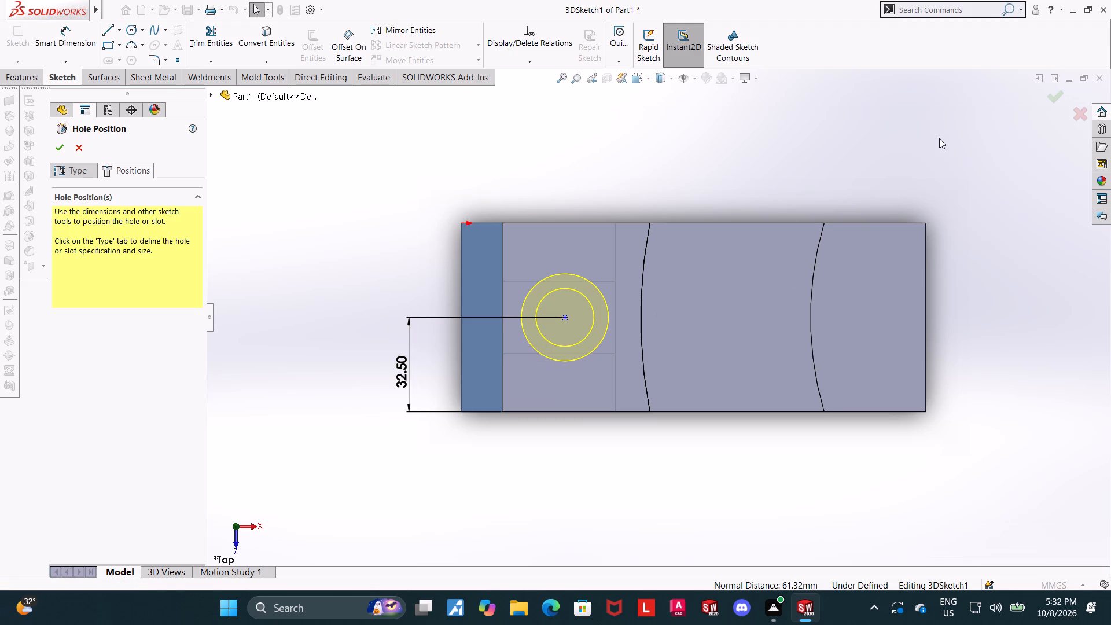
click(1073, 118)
Start a sketch on the high step's top face and place a point about 36 mm from the outer edge and 34 mm from the back edge.
click(564, 301)
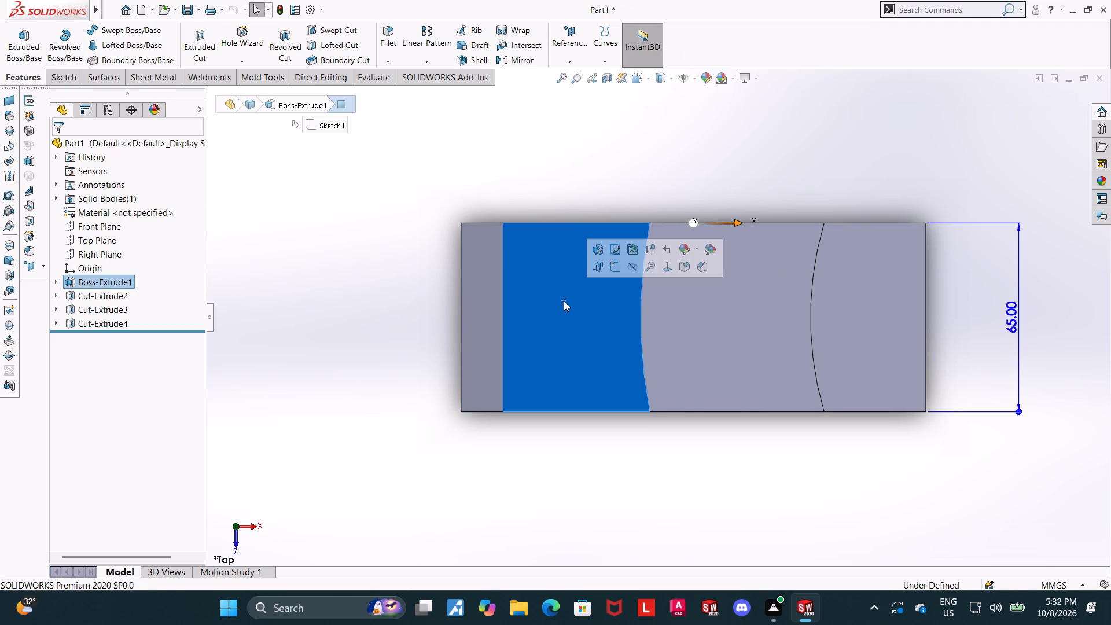
click(619, 273)
click(417, 298)
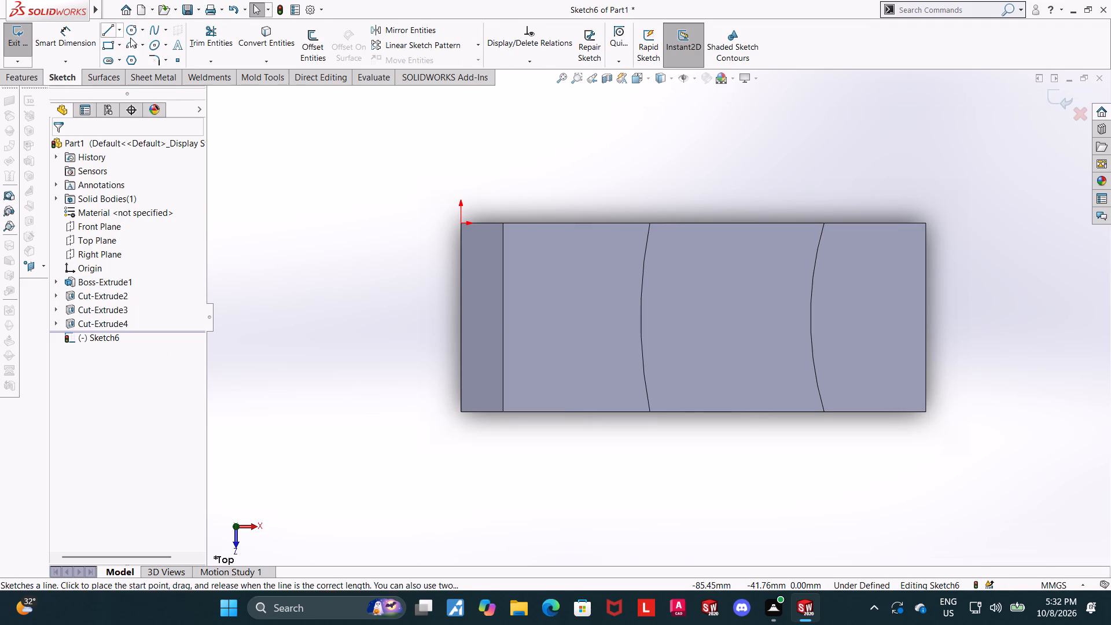
click(172, 62)
click(566, 322)
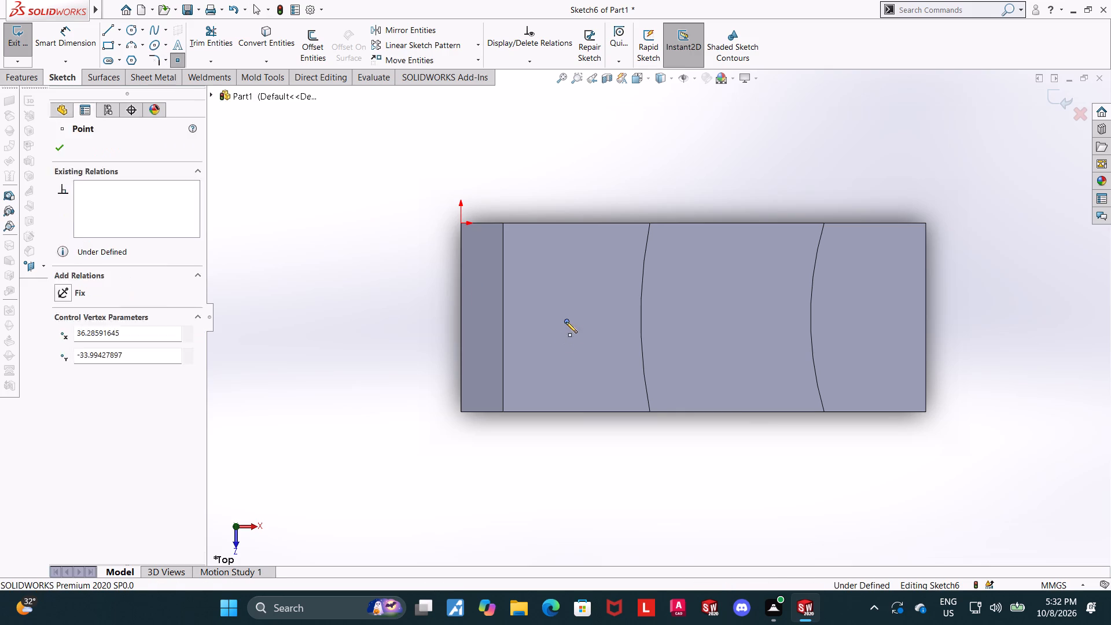
key(Escape)
key(Escape)
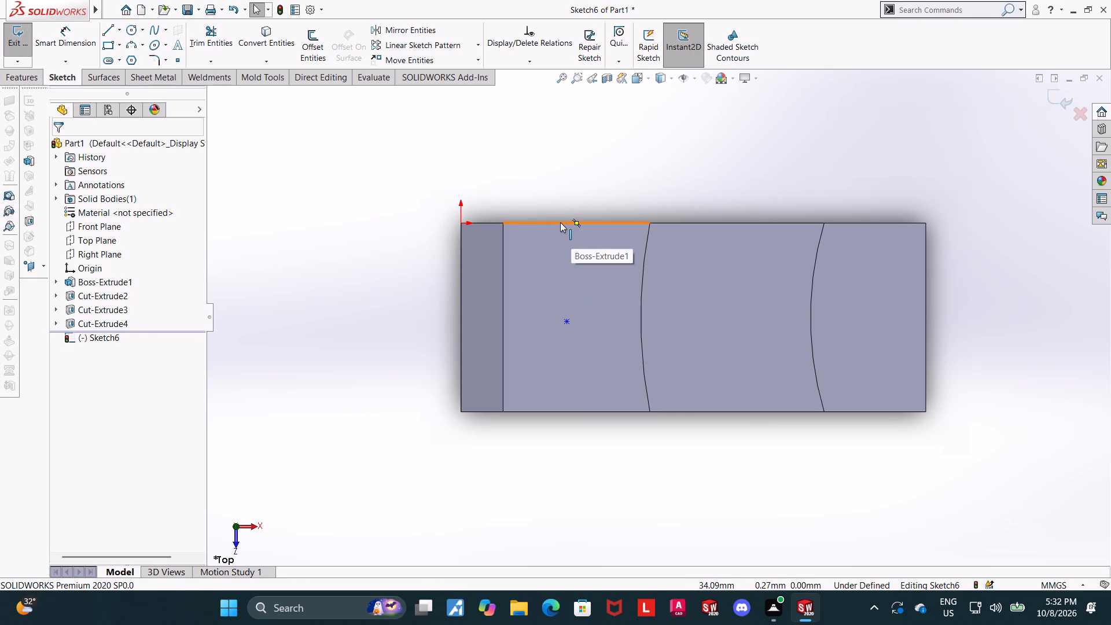
Add a Horizontal relation between the sketch point and the midpoint of the bevel's top edge.
click(503, 317)
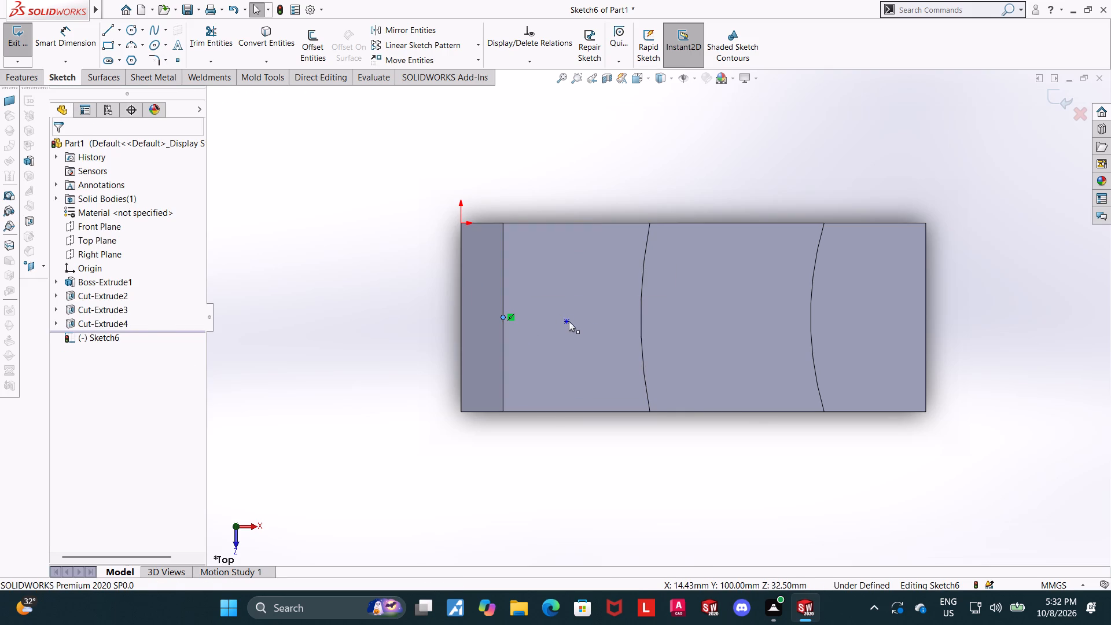
ctrl+click(569, 321)
click(60, 353)
key(Escape)
key(Escape)
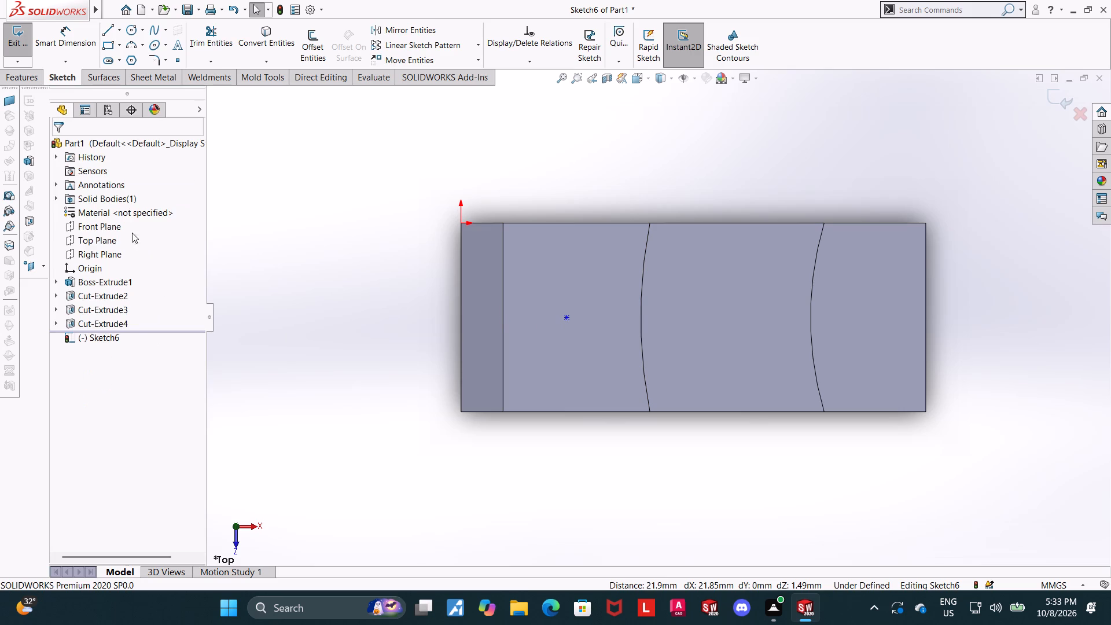
Dimension the sketch point as 65/2 (32.5 mm) from the block's outer edge beside the bevel.
click(70, 39)
click(461, 320)
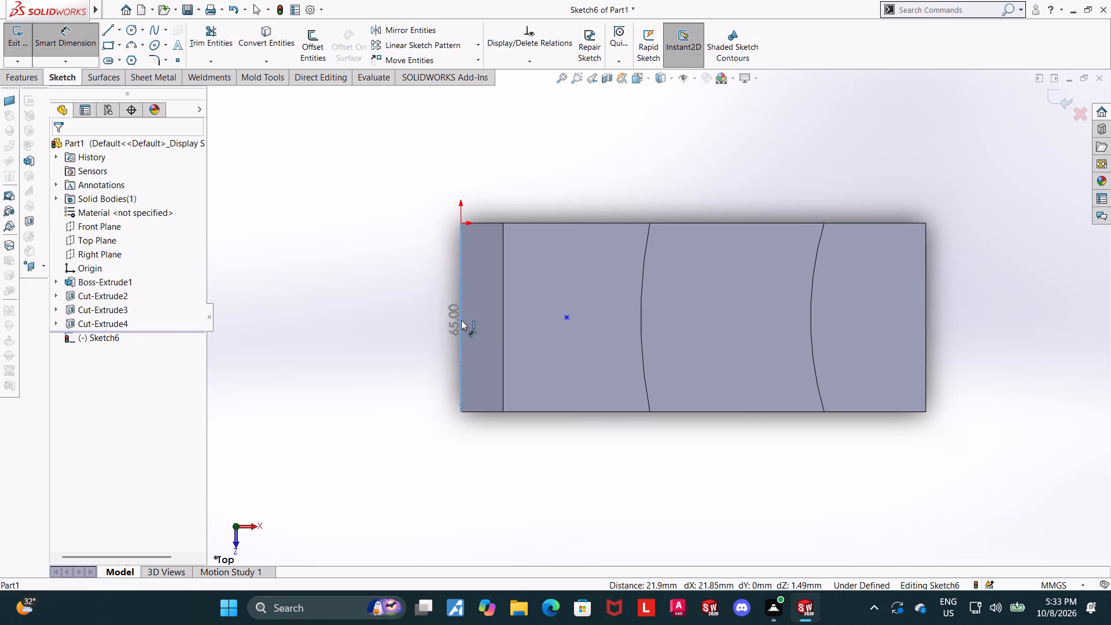
click(565, 315)
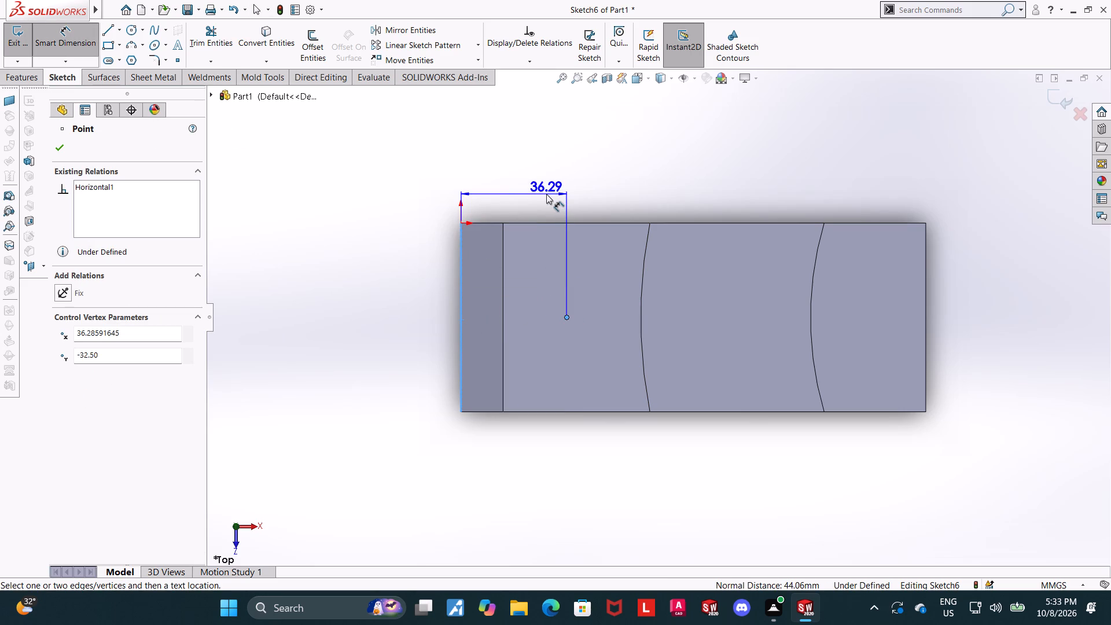
click(544, 166)
text(65/2)
key(Return)
key(Escape)
key(Escape)
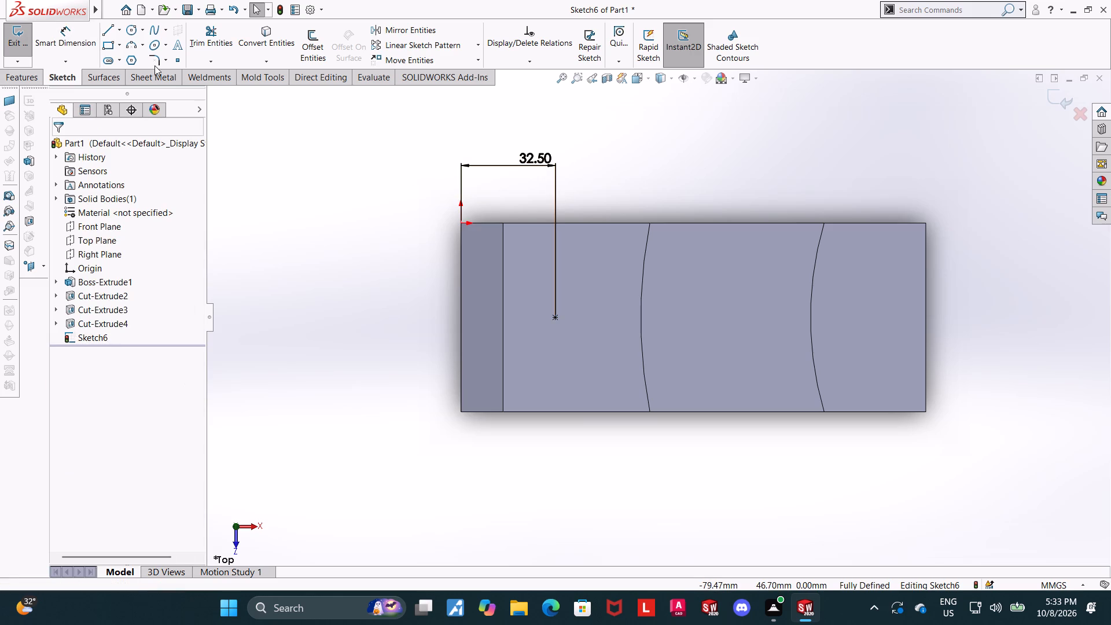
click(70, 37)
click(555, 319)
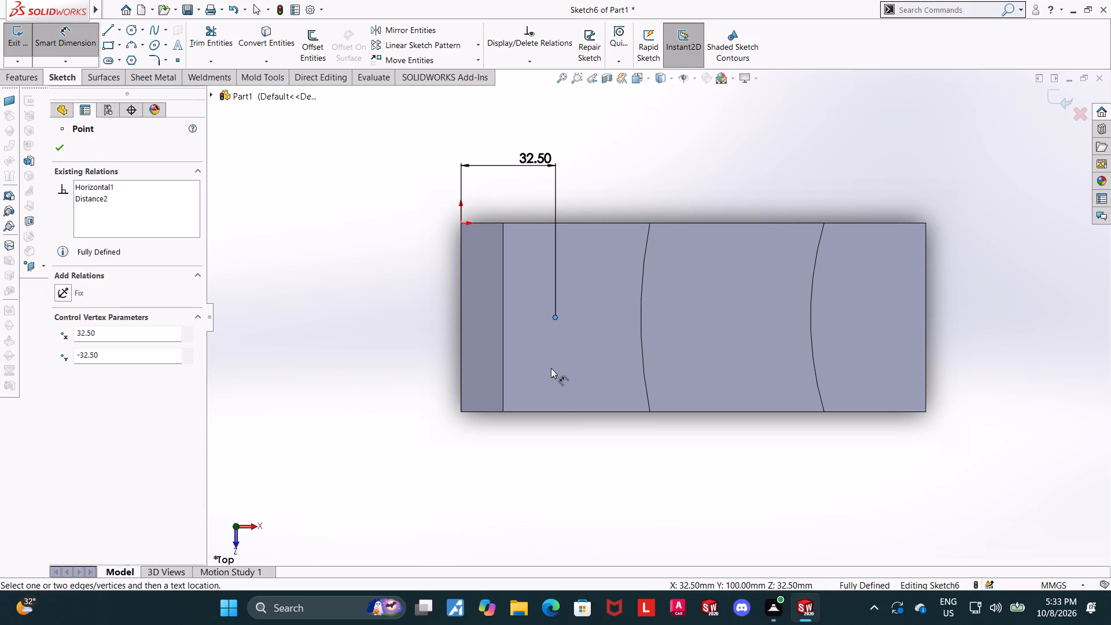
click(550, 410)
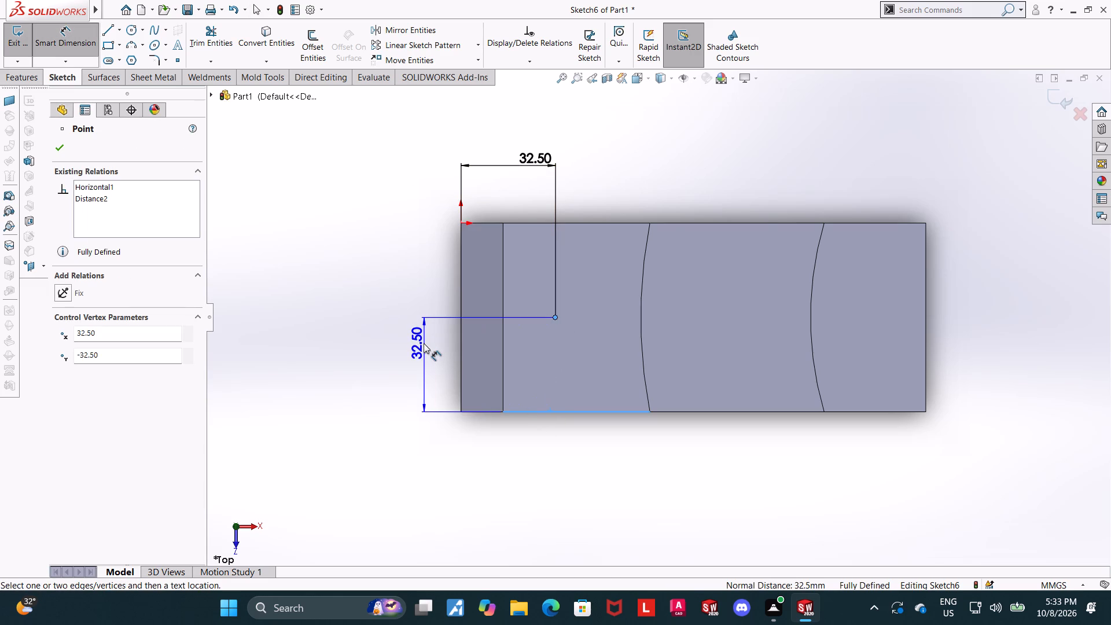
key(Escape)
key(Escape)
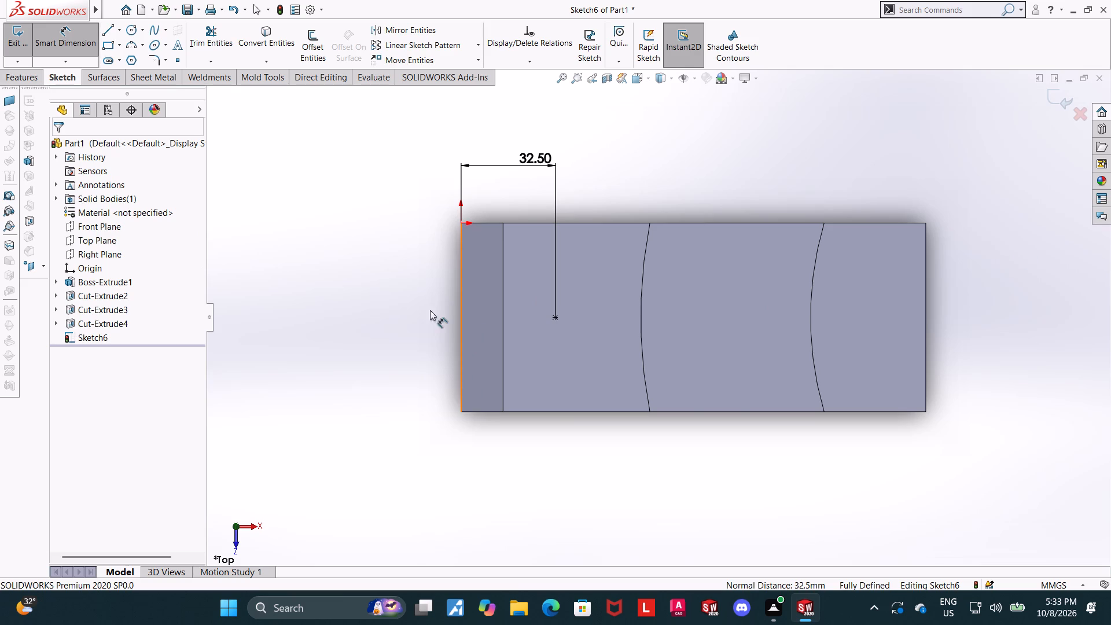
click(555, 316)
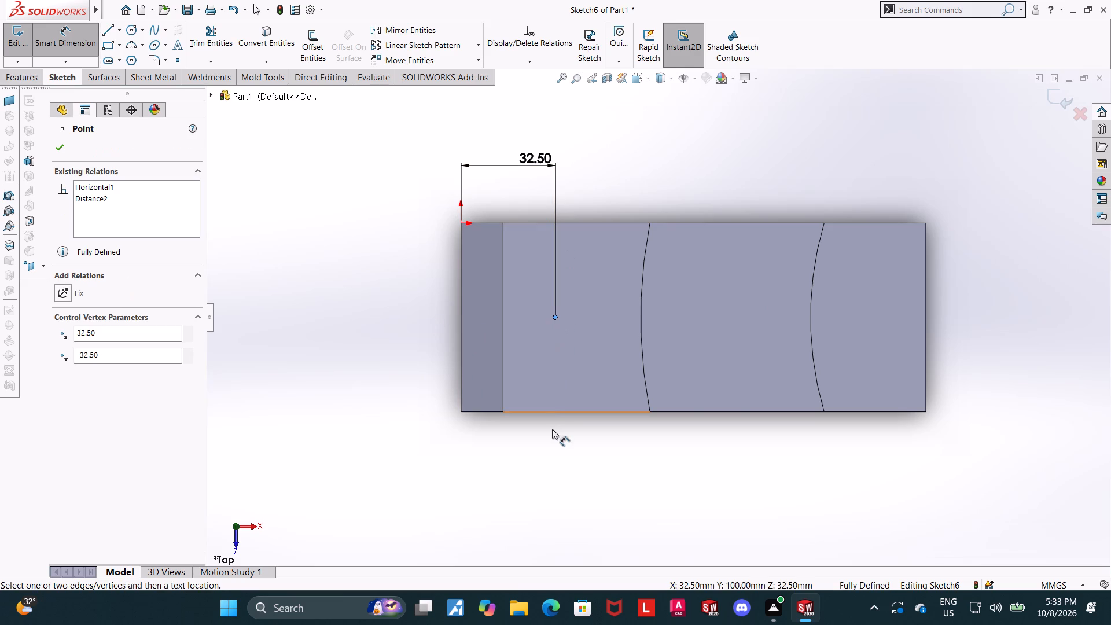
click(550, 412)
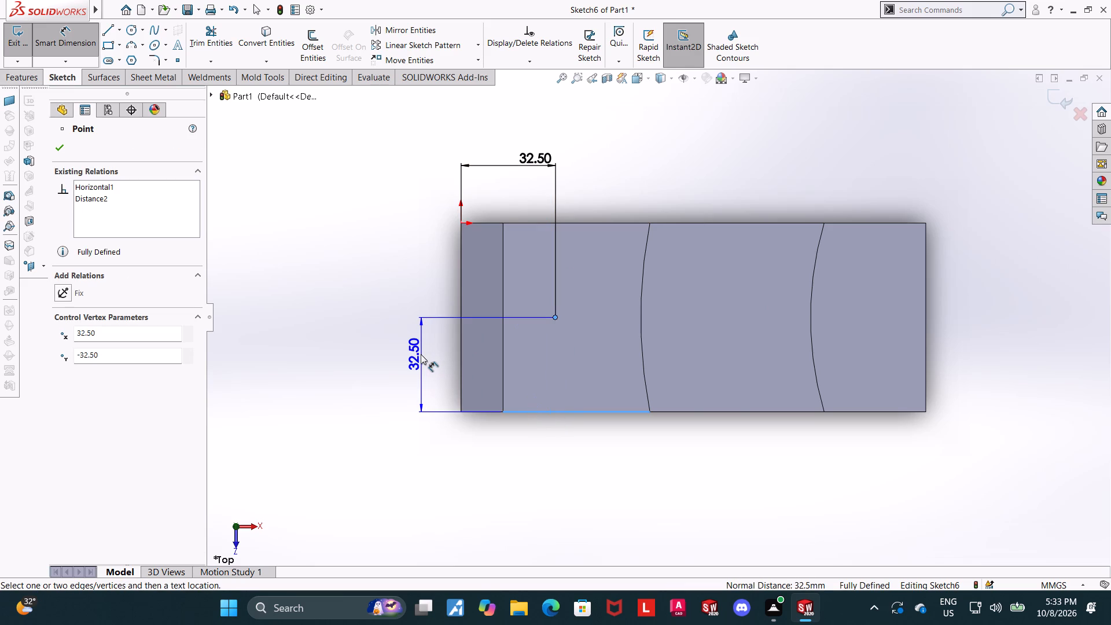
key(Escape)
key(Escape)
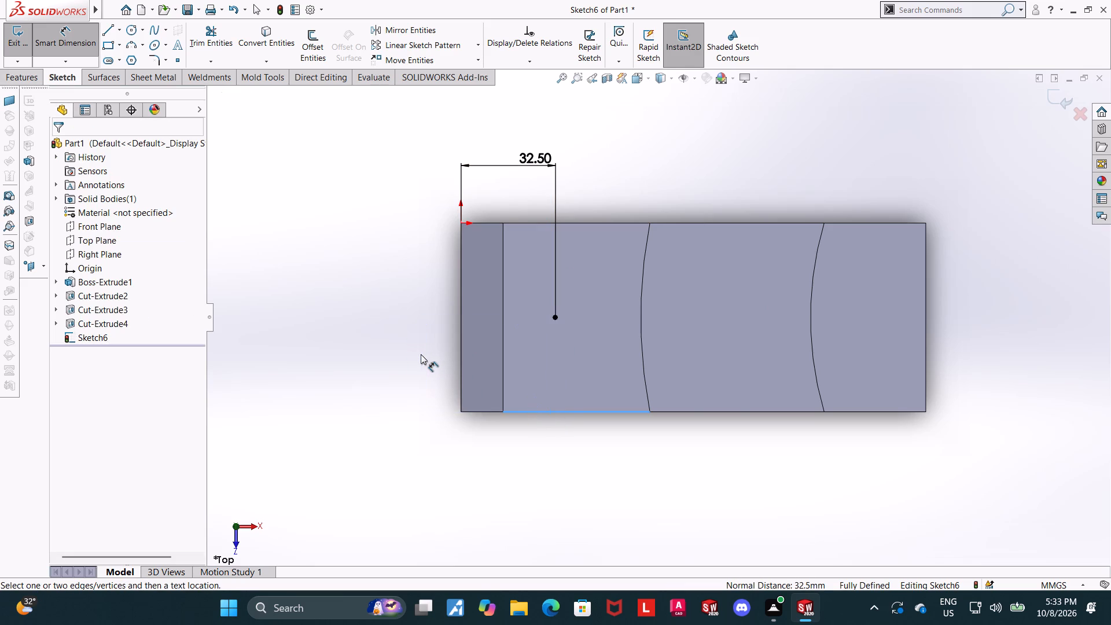
Exit the sketch and set up a Hole Wizard legacy counterbored hole with C-bore diameter 30 mm and C-bore depth 9 mm.
click(1054, 99)
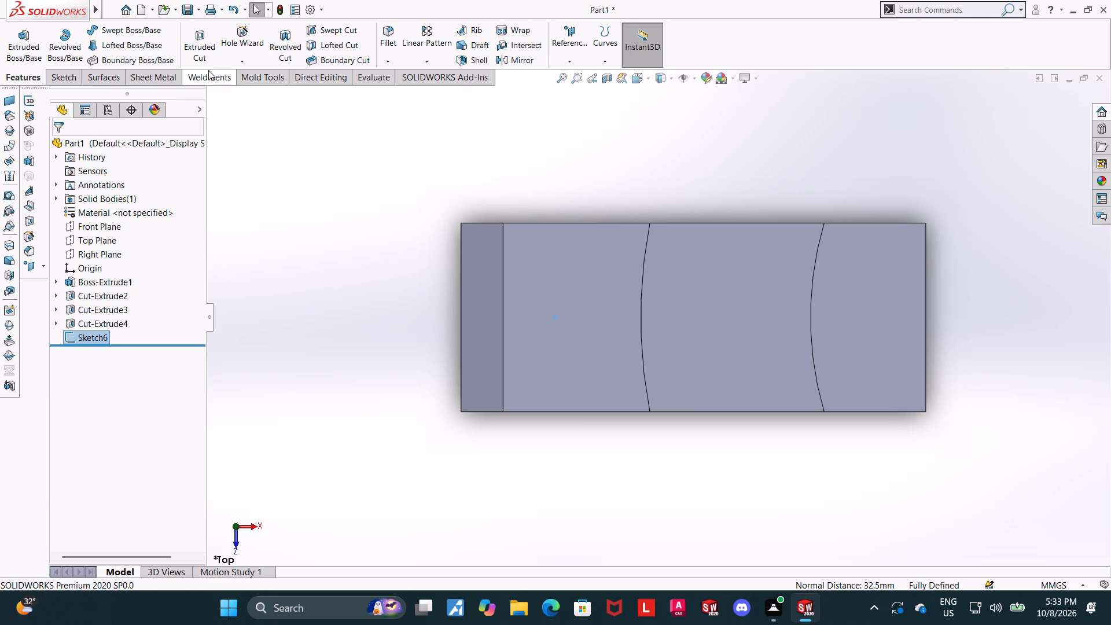
click(241, 42)
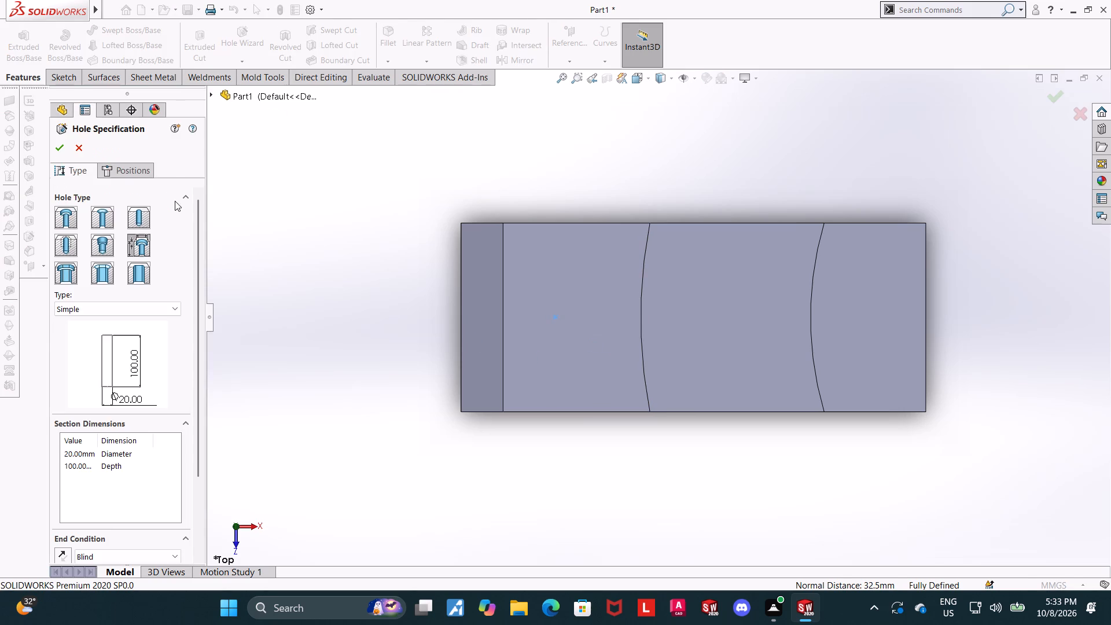
click(135, 170)
click(87, 171)
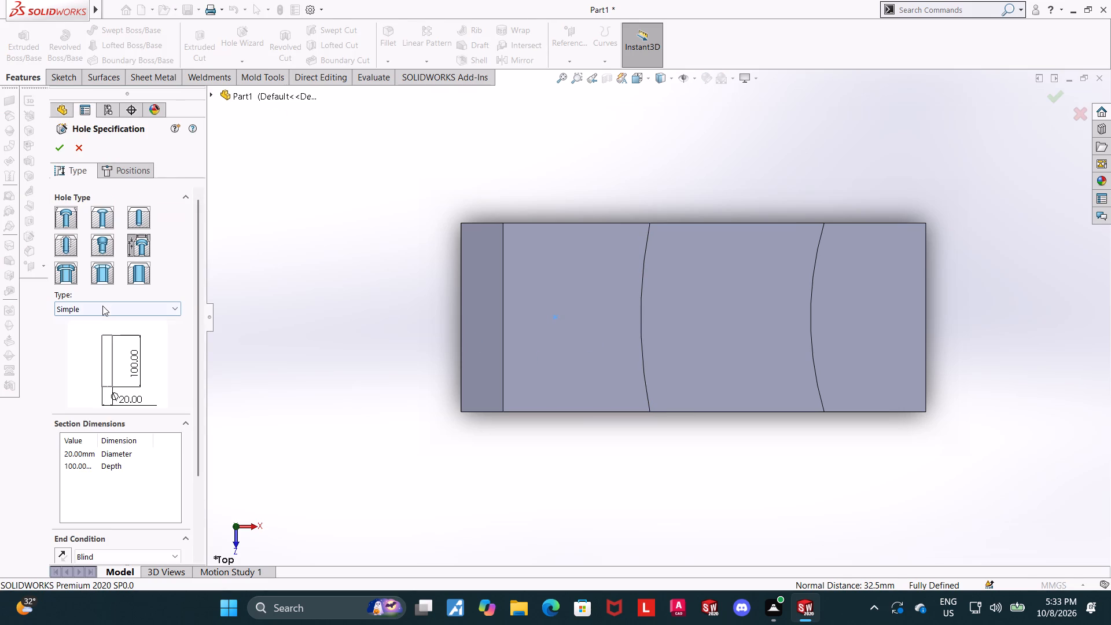
click(105, 312)
click(90, 392)
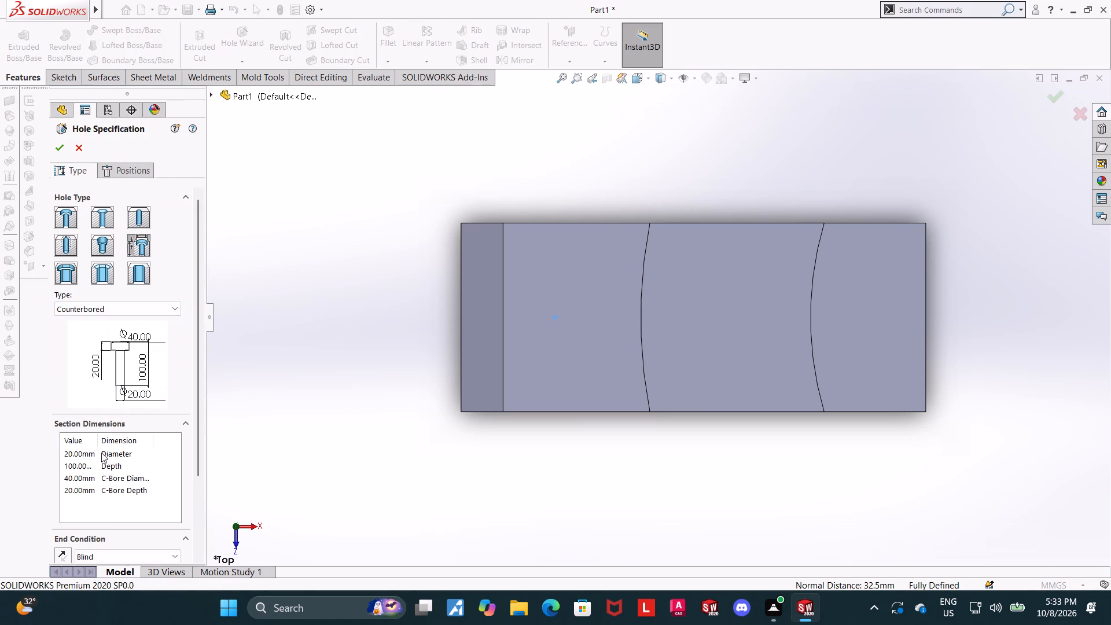
double_click(84, 480)
text(30)
key(Return)
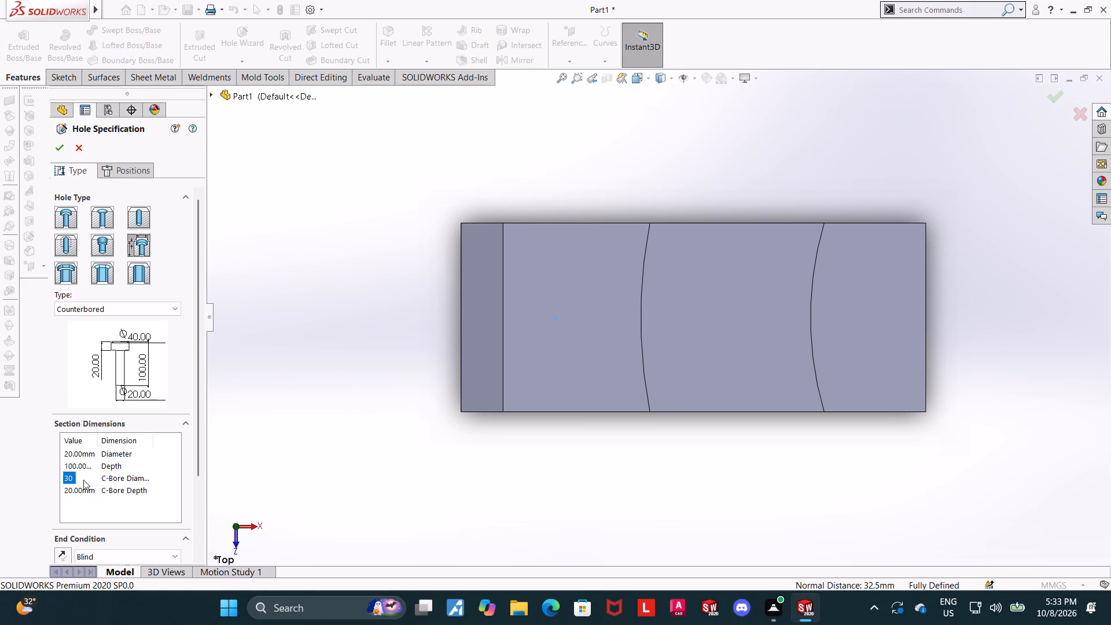
double_click(77, 487)
key(9)
key(Return)
Position the counterbored hole with a 3D sketch on the sketched point of the high step's top face, and create it.
click(138, 175)
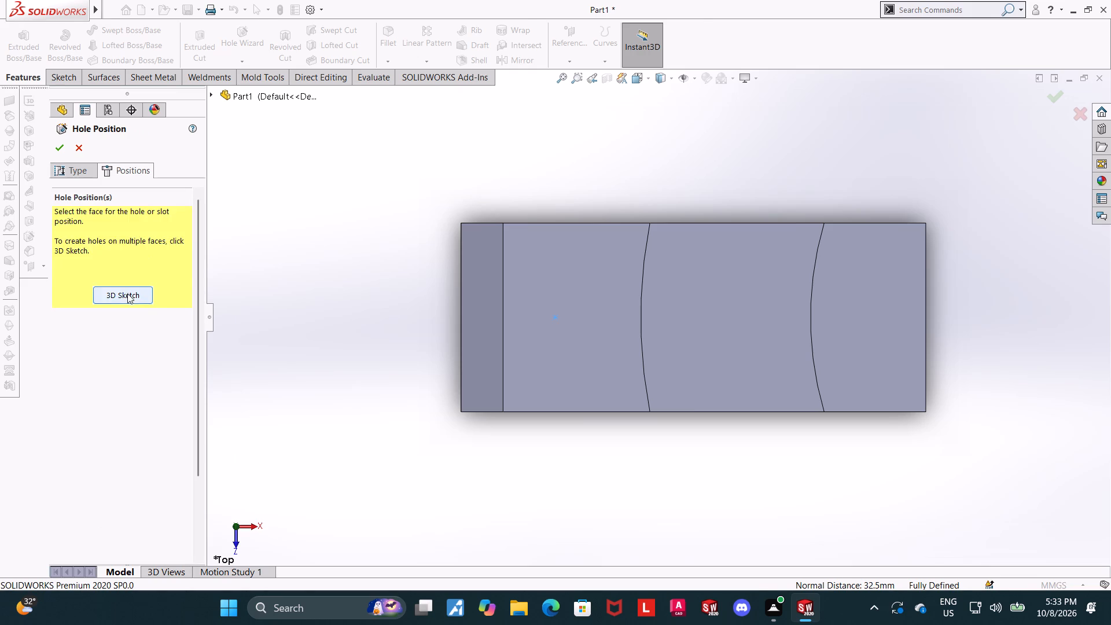
click(126, 293)
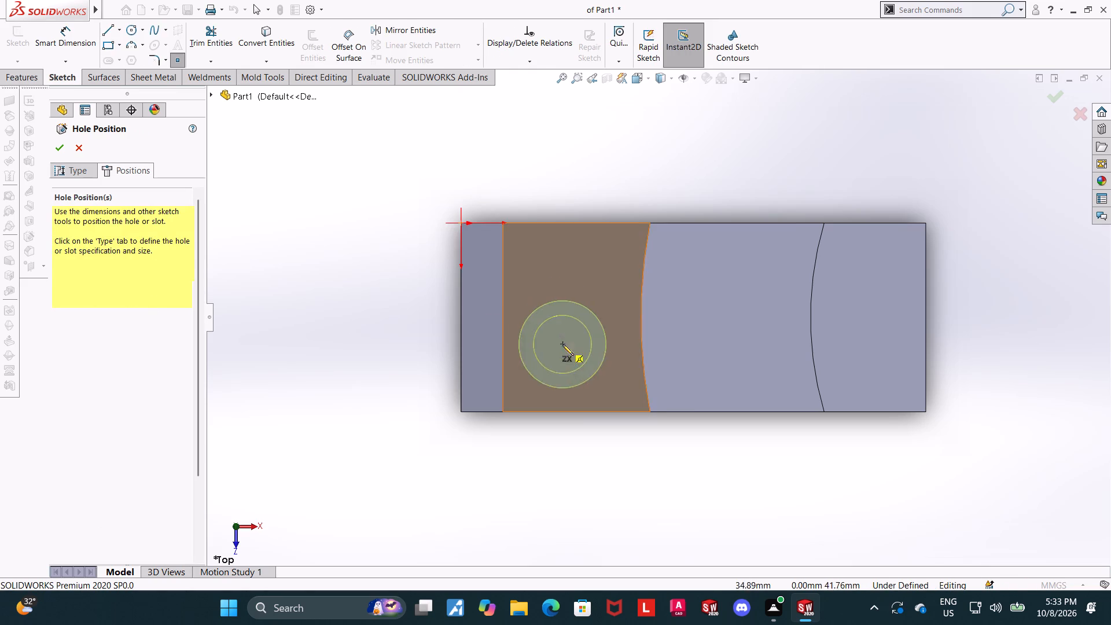
middle_drag(562, 344, 561, 310)
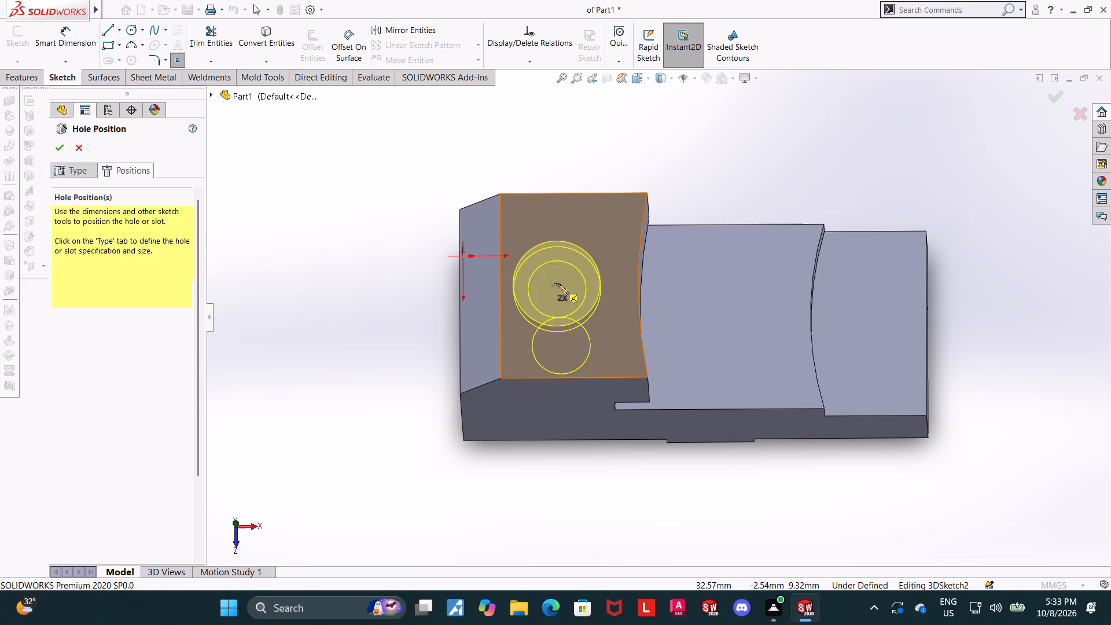
click(553, 284)
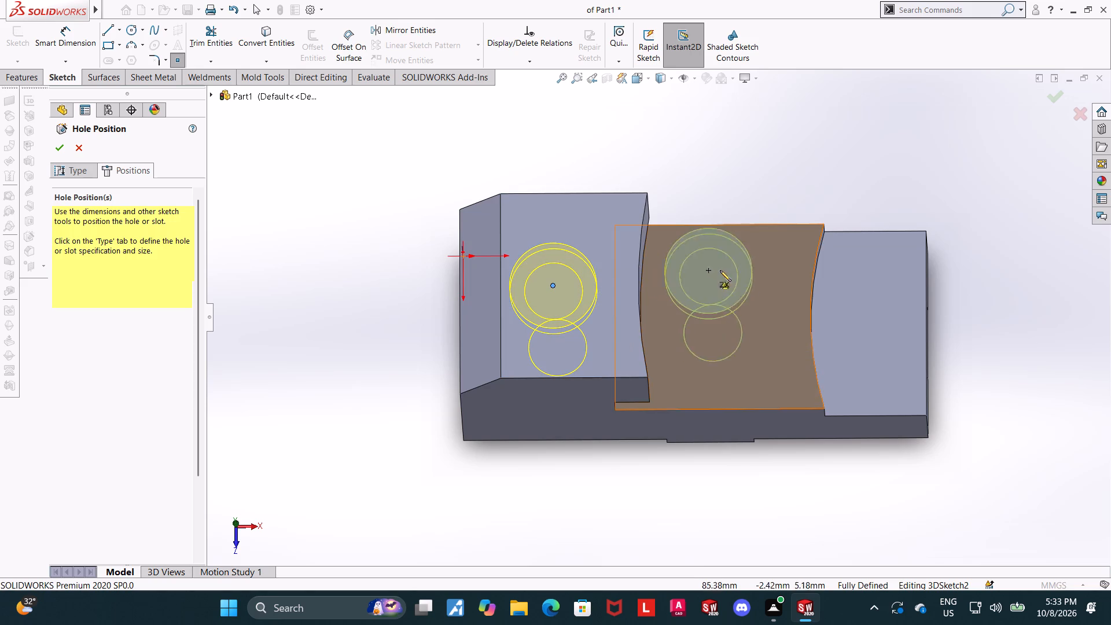
key(Escape)
scroll(706, 229, up, 1)
middle_drag(721, 193, 724, 218)
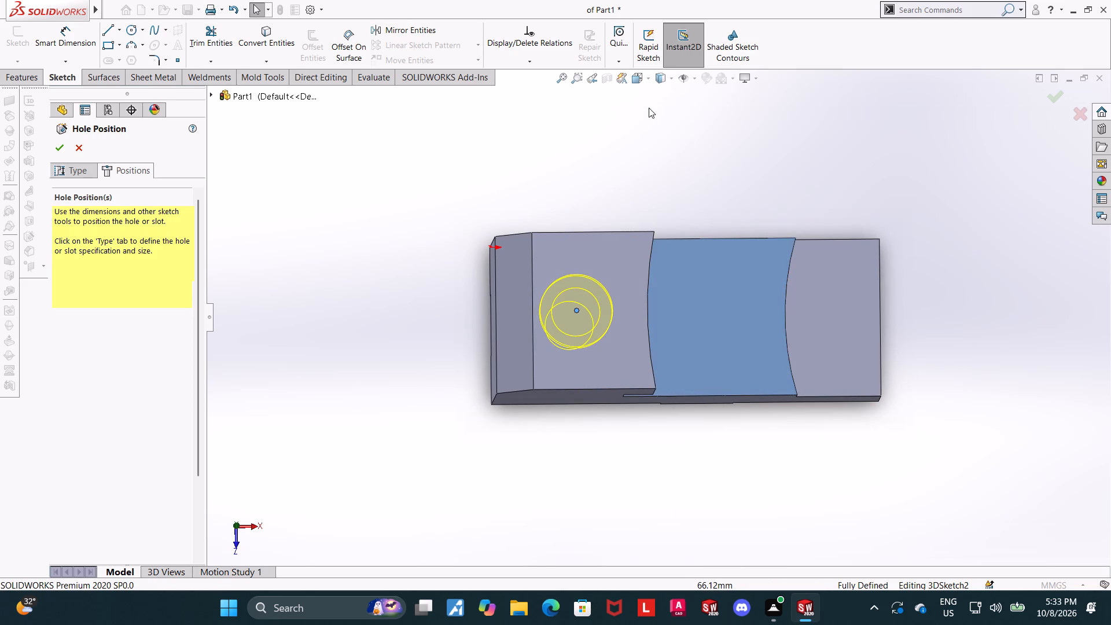
click(645, 80)
click(573, 387)
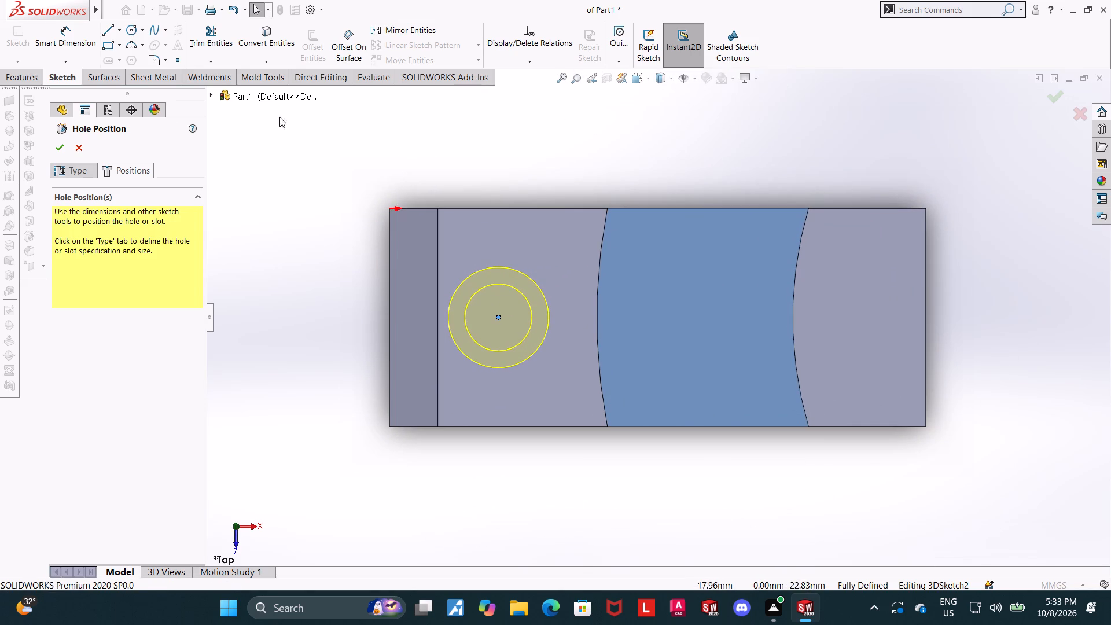
click(60, 149)
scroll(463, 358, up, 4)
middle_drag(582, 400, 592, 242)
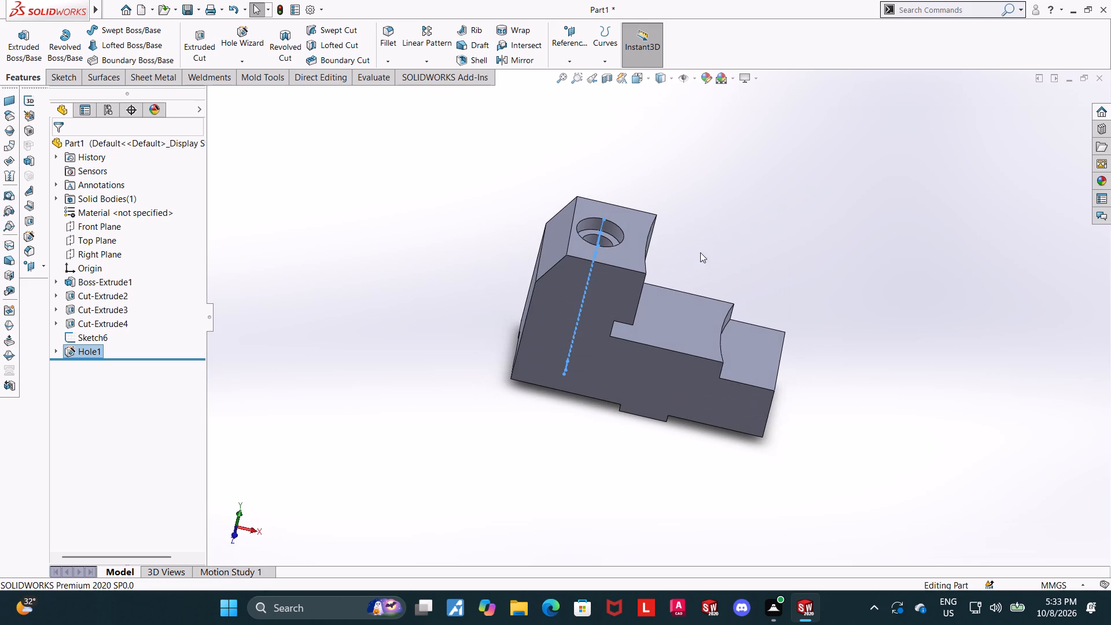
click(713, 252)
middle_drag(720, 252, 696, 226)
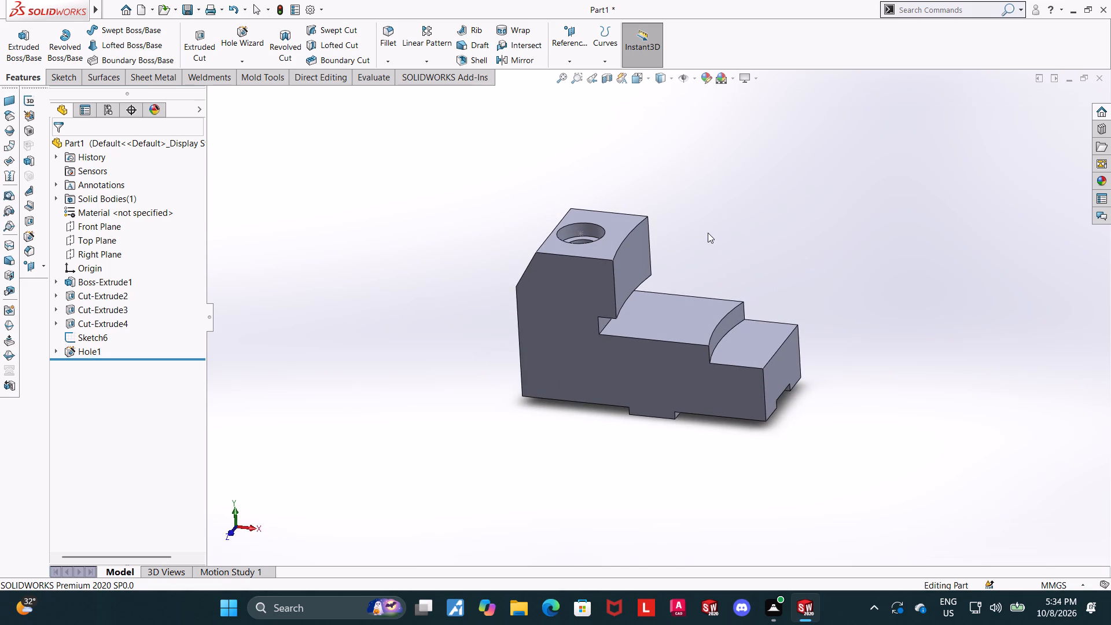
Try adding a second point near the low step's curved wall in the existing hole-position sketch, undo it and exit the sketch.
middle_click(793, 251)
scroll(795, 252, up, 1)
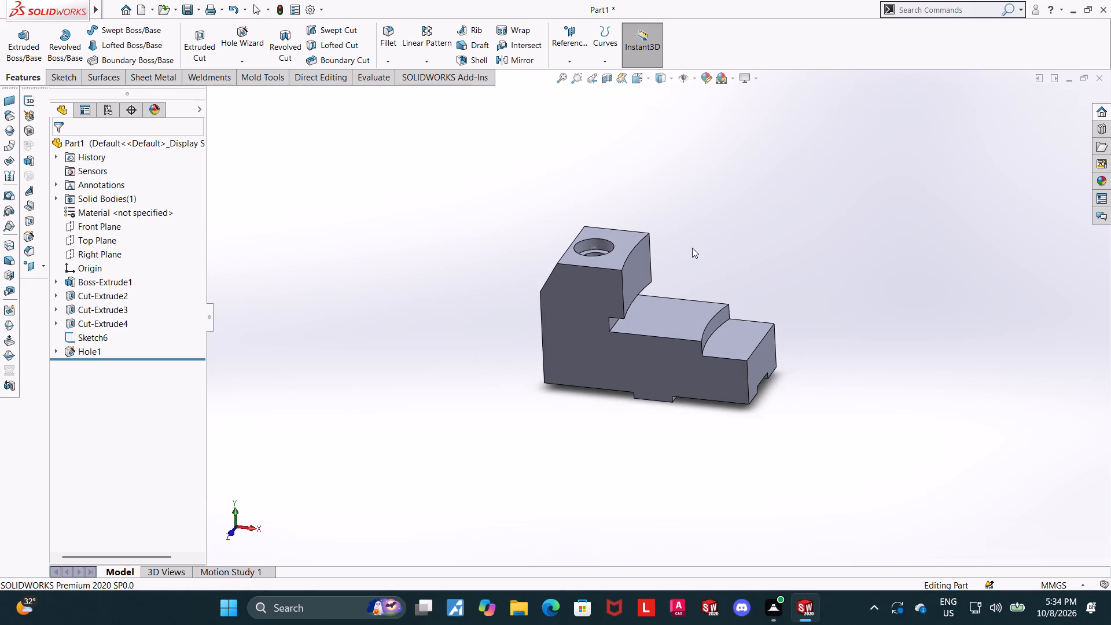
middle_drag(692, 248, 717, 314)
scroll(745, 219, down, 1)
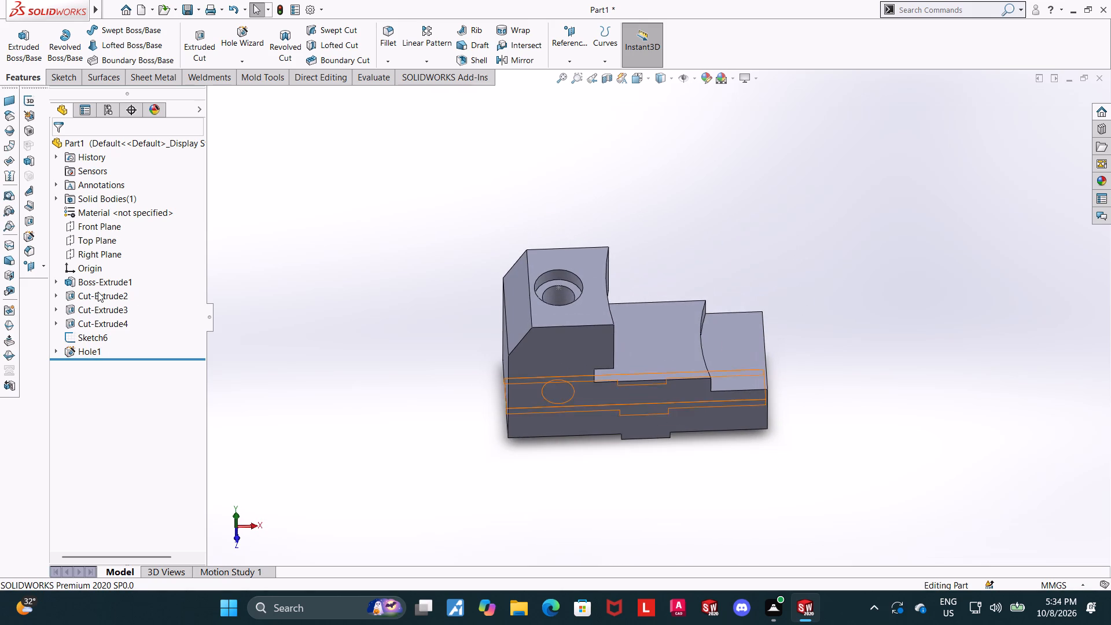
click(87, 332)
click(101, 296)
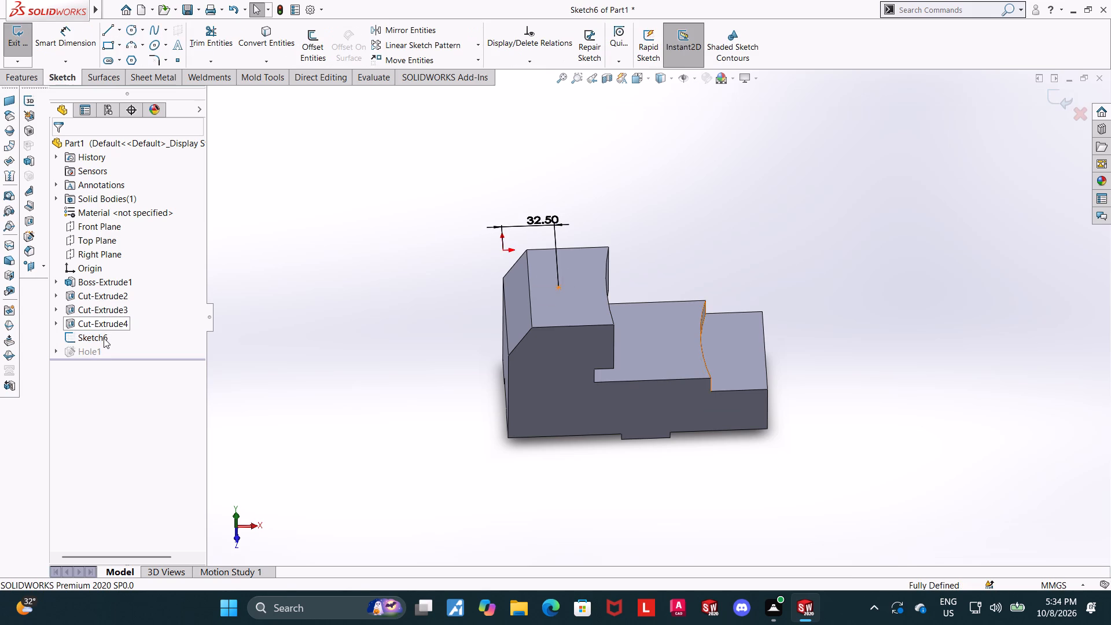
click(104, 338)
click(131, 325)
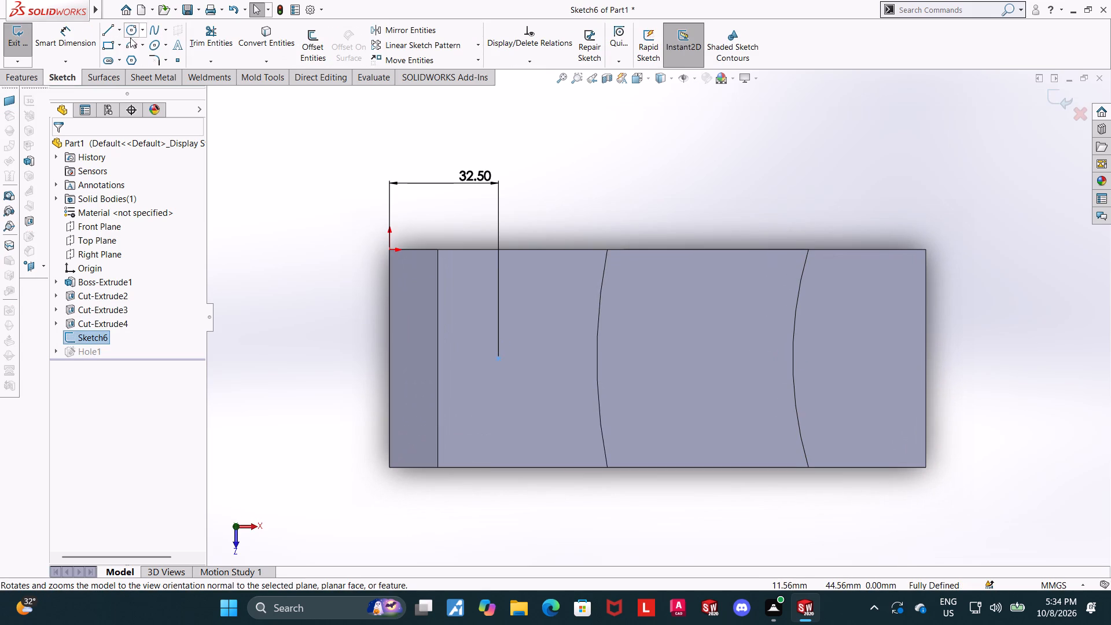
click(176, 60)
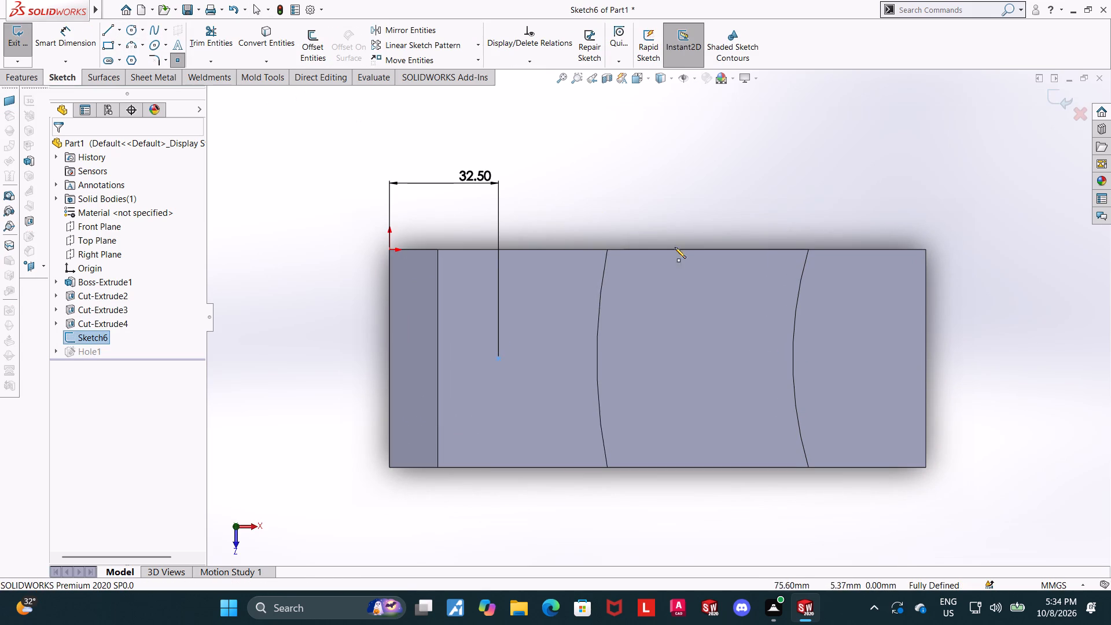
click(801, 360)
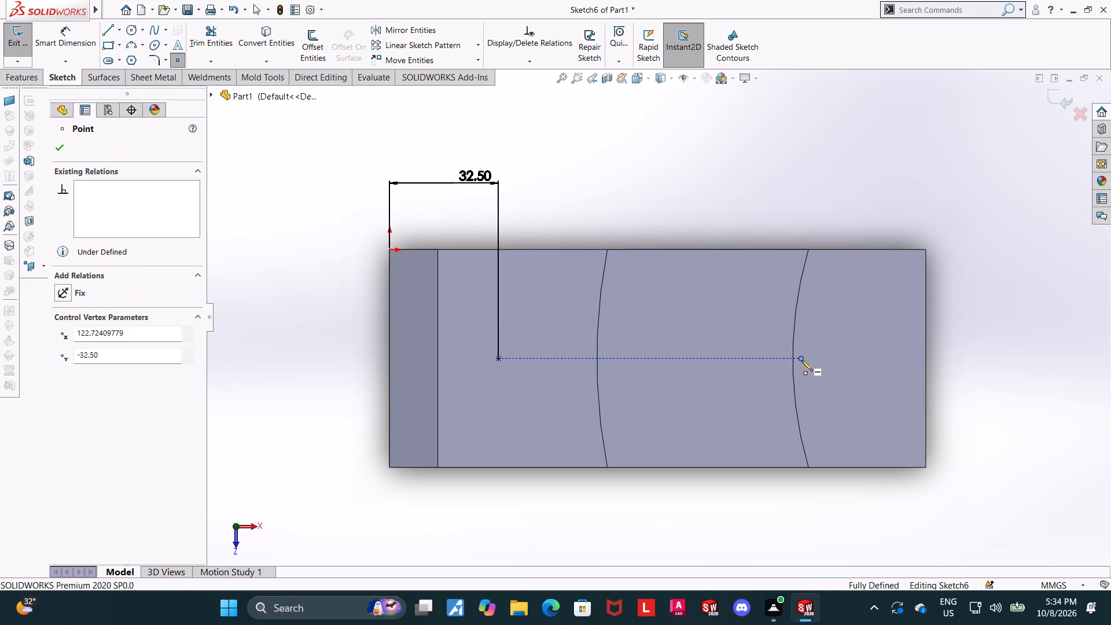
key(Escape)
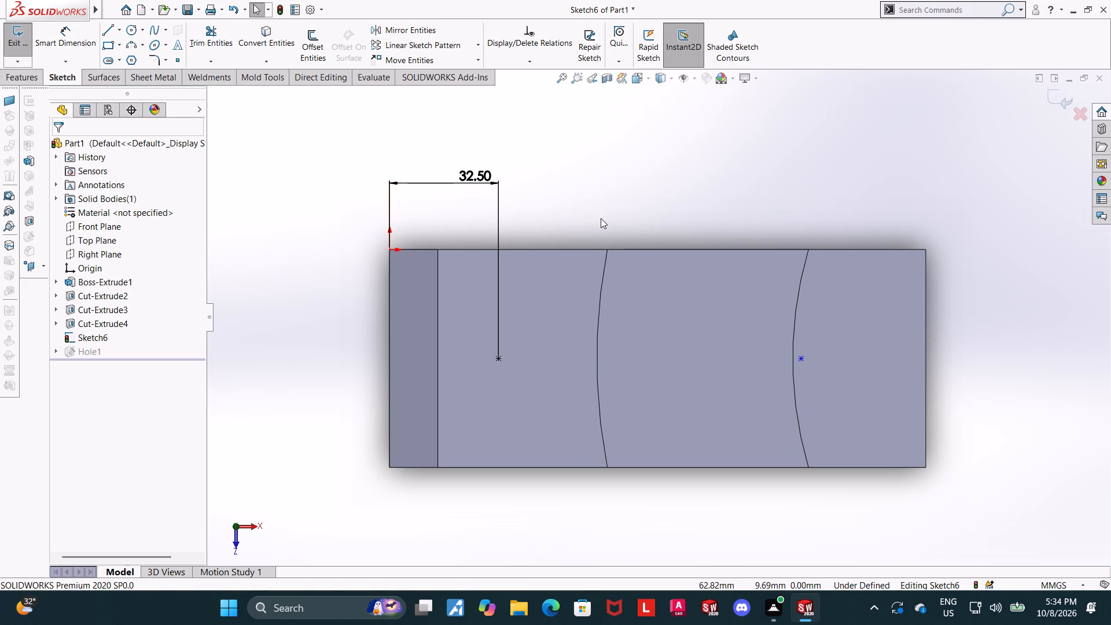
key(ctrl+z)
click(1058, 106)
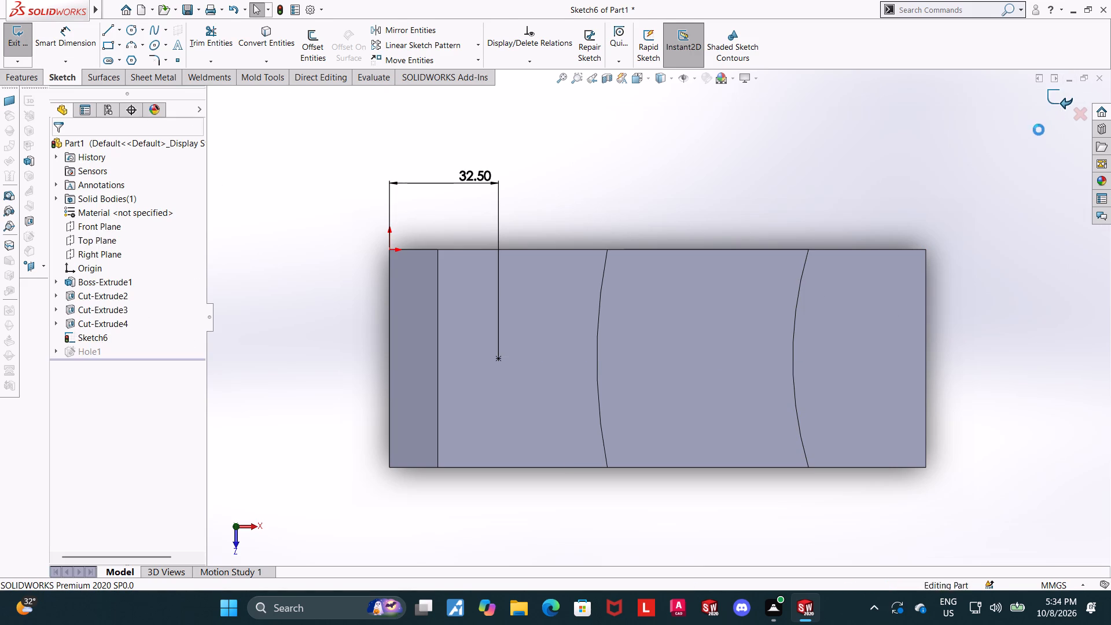
Start a sketch on the middle step's top face and place a point just past the curved wall of the low step.
scroll(1036, 133, up, 2)
scroll(926, 349, up, 1)
middle_drag(924, 351, 914, 267)
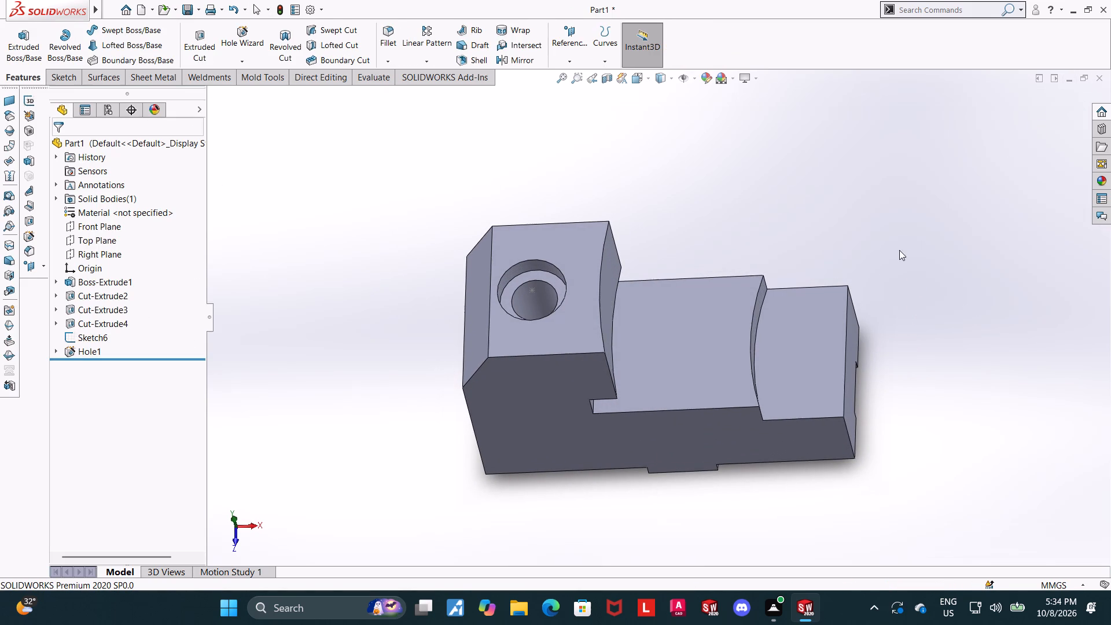
click(710, 321)
click(761, 285)
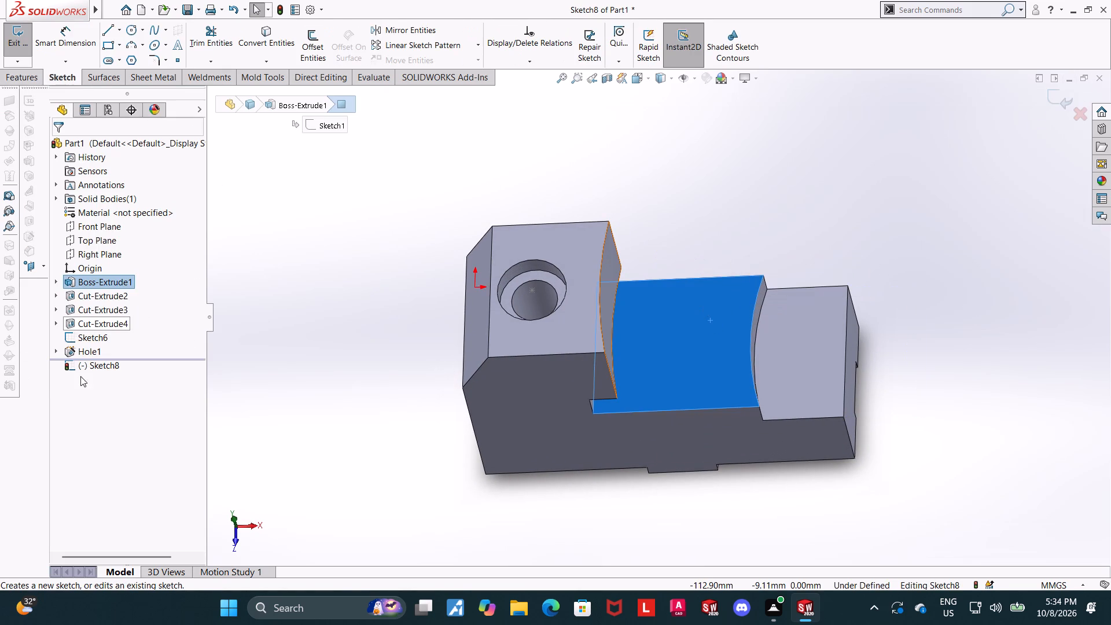
click(83, 367)
click(117, 352)
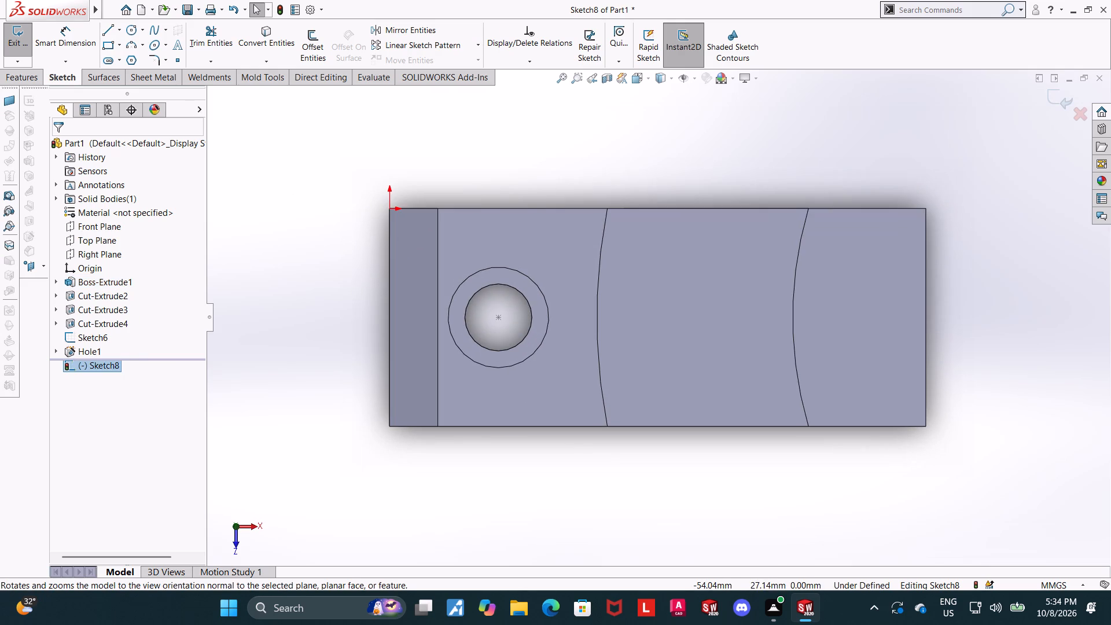
click(175, 58)
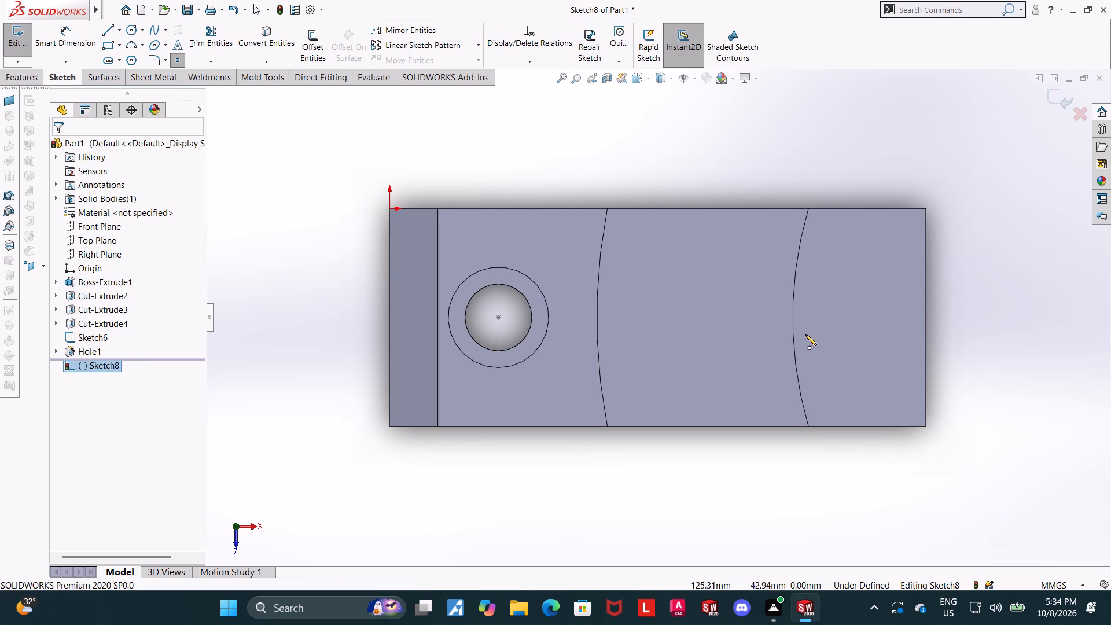
click(811, 325)
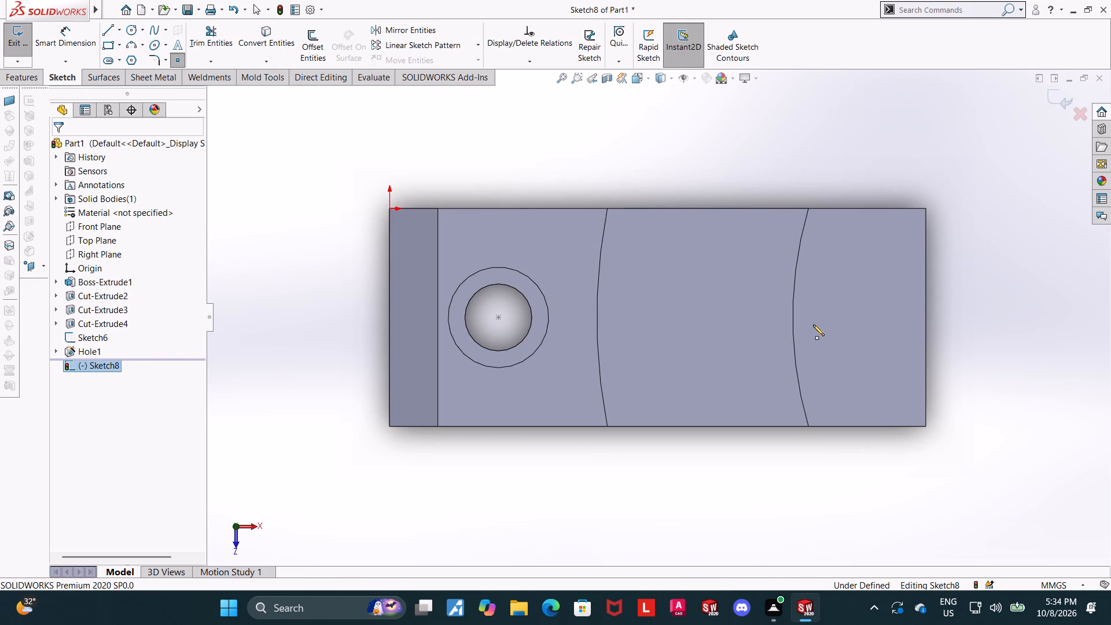
key(Escape)
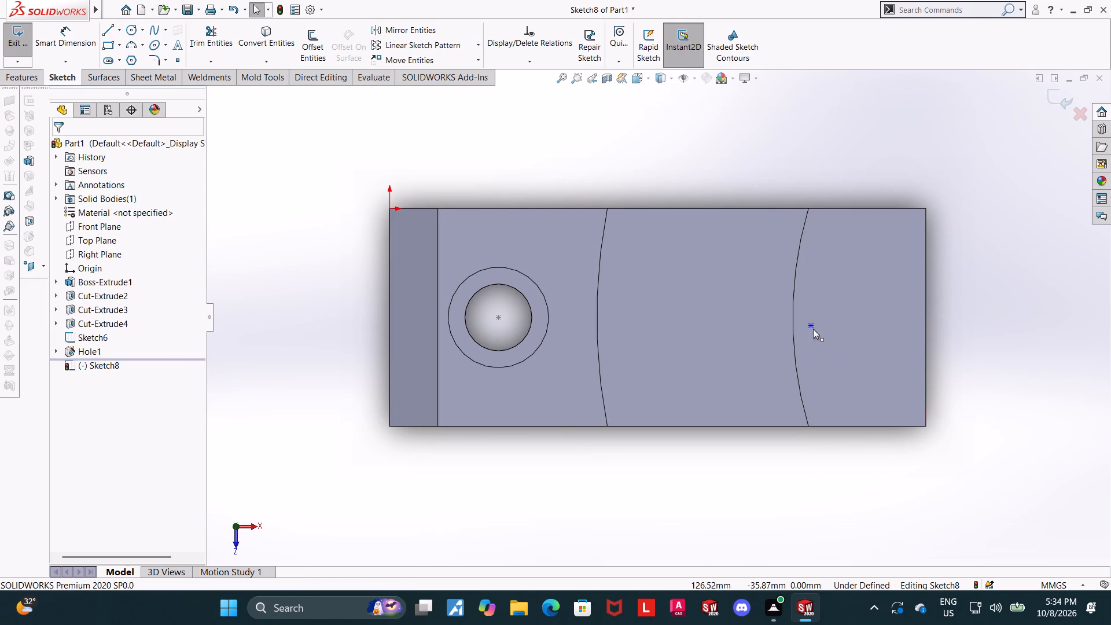
Add a Horizontal relation between the new point and the sketch point at the counterbored hole's centre.
click(812, 325)
ctrl+click(501, 317)
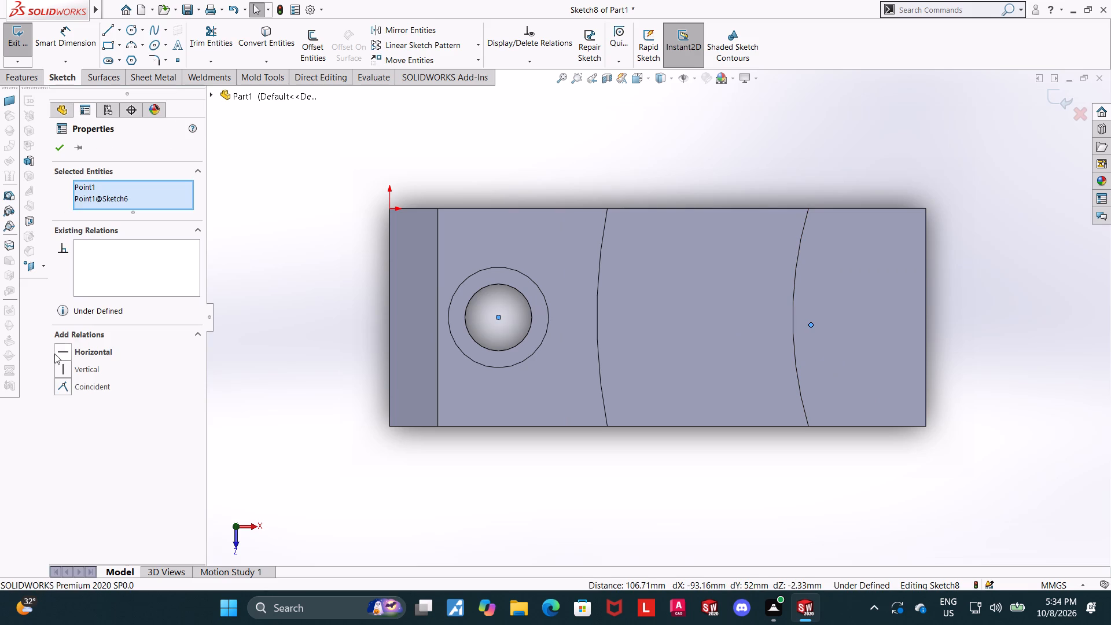
click(56, 354)
key(Escape)
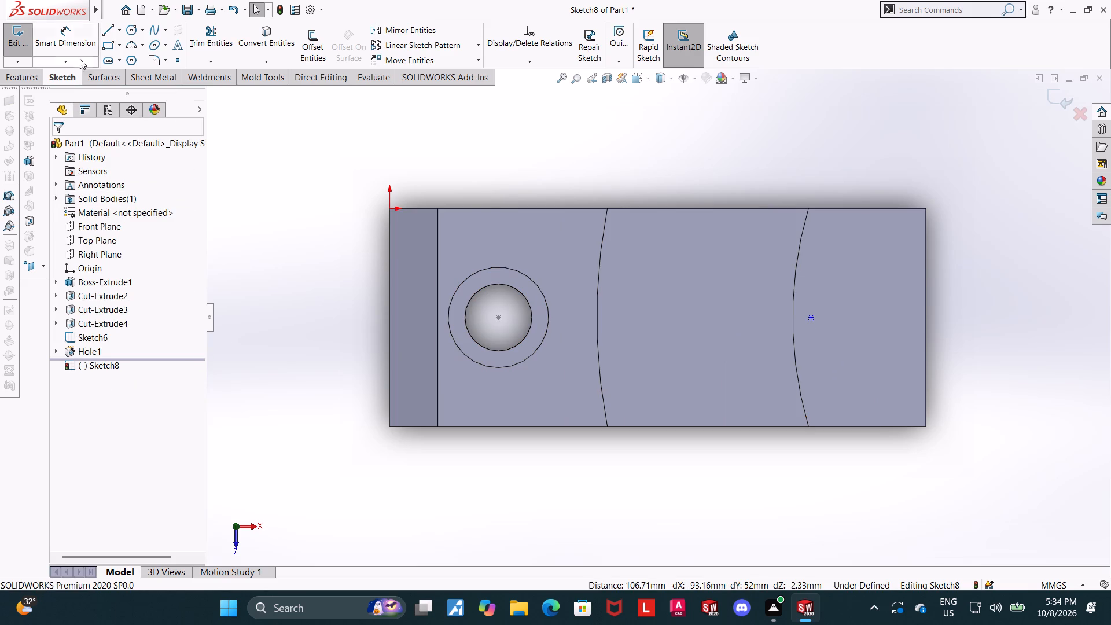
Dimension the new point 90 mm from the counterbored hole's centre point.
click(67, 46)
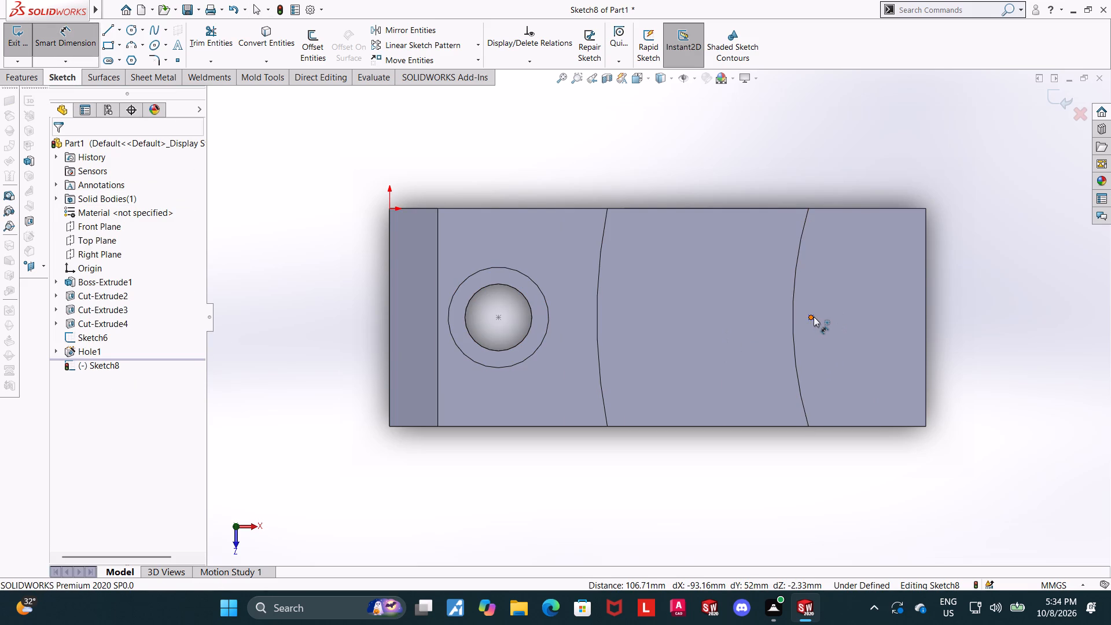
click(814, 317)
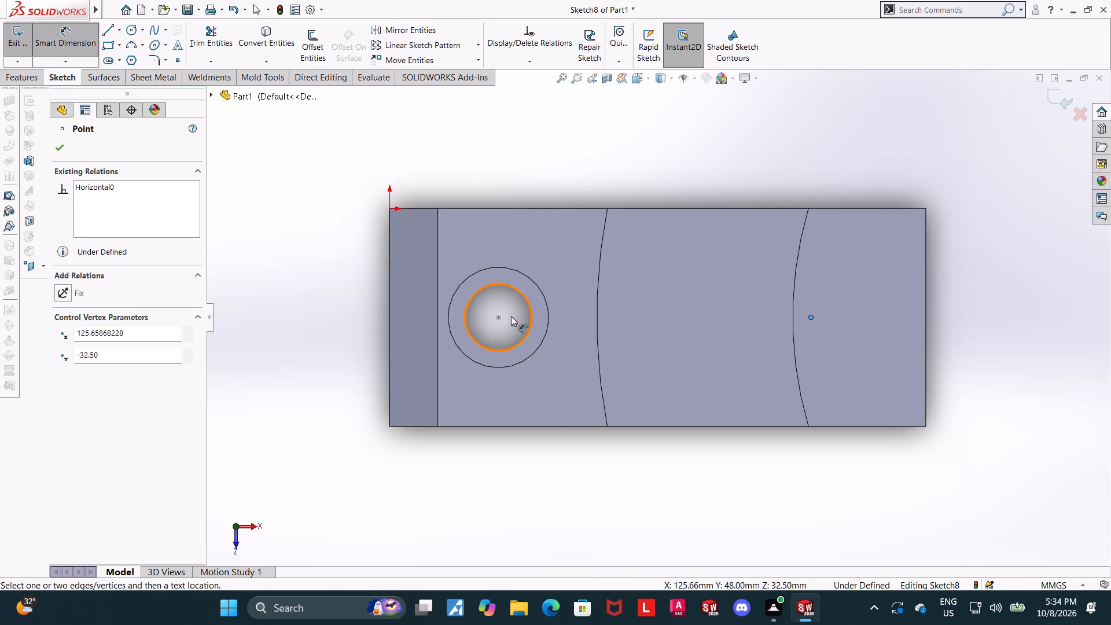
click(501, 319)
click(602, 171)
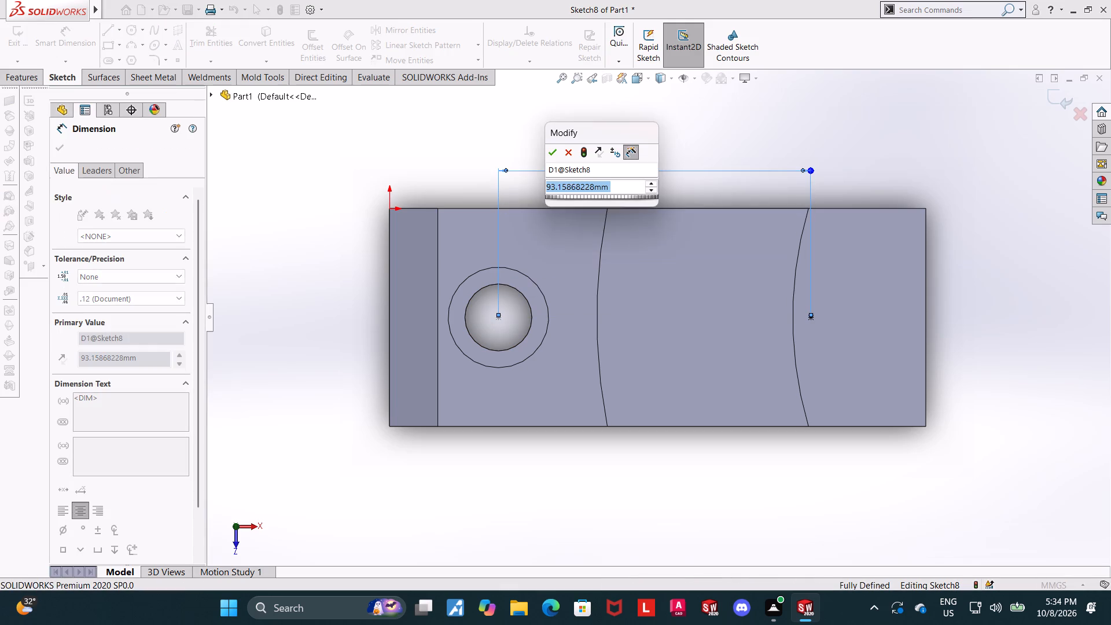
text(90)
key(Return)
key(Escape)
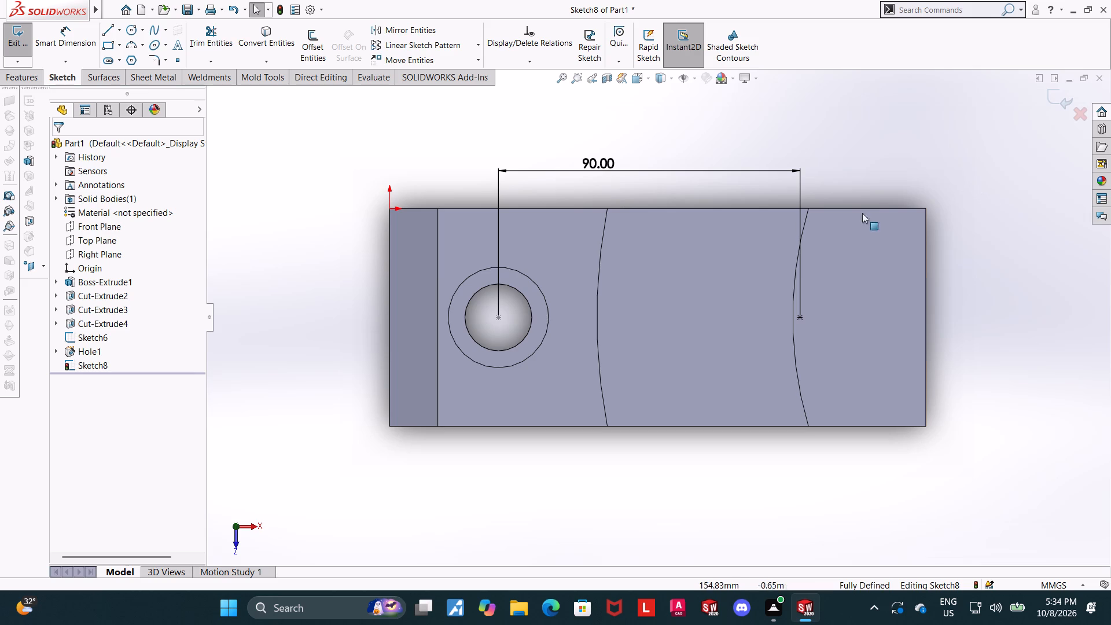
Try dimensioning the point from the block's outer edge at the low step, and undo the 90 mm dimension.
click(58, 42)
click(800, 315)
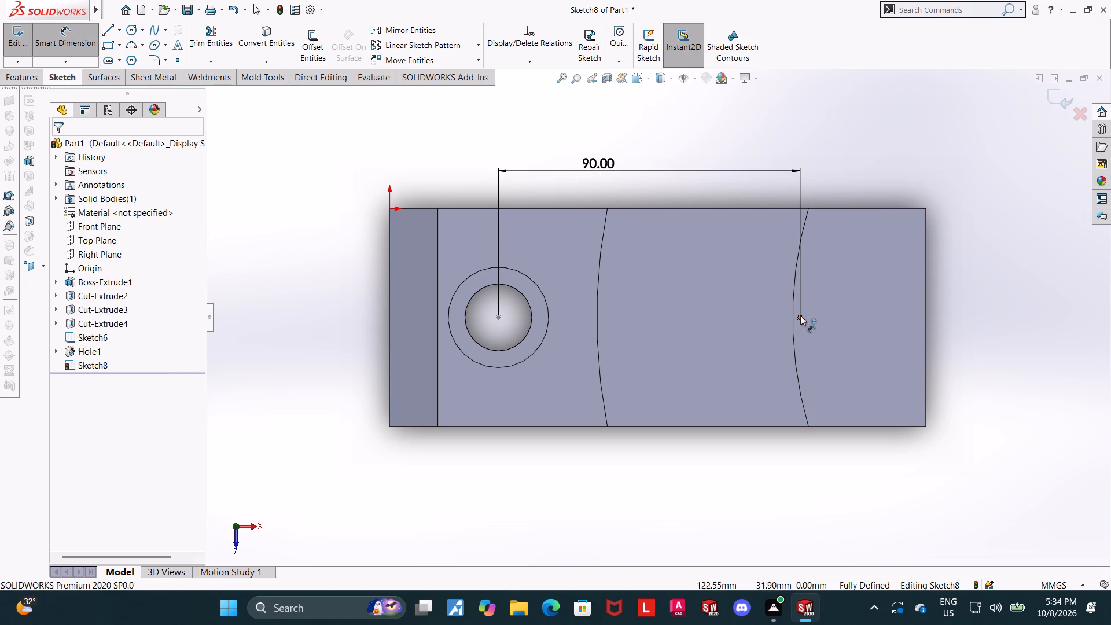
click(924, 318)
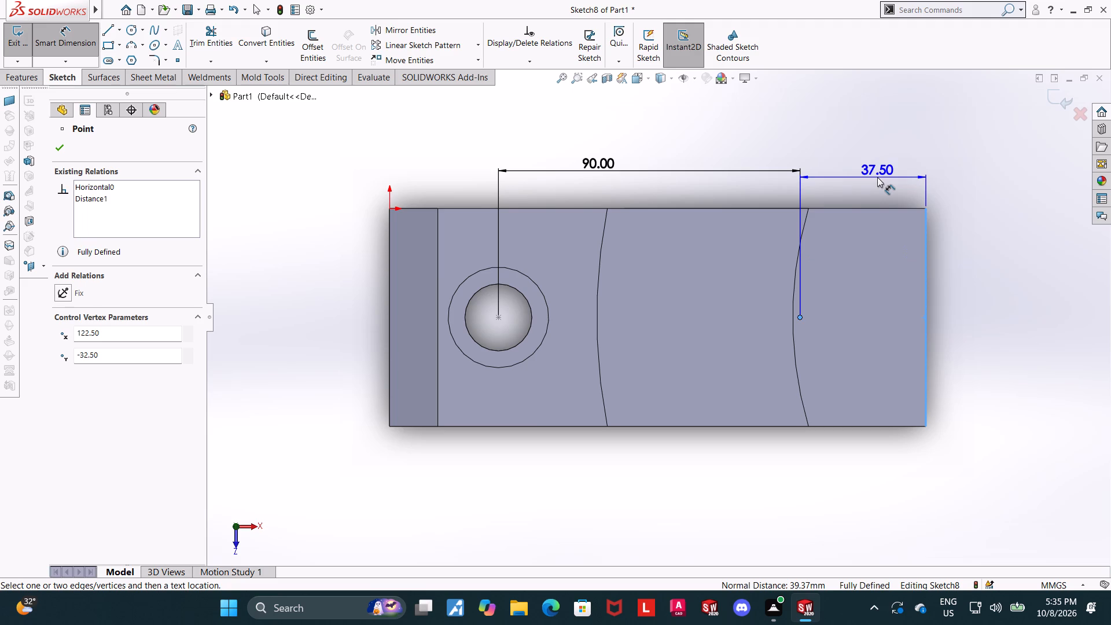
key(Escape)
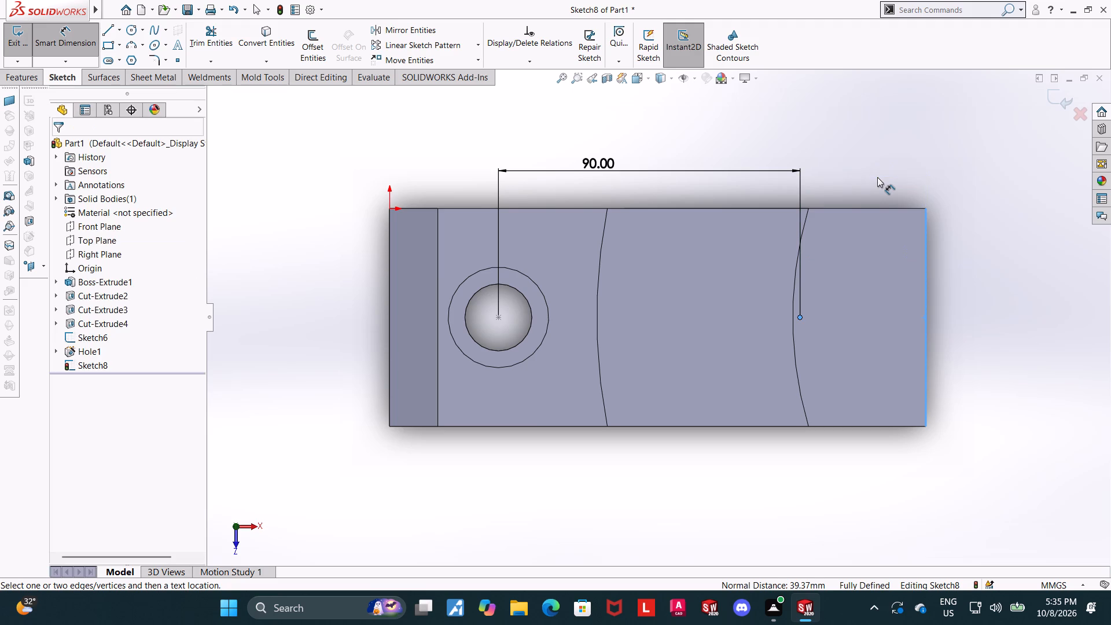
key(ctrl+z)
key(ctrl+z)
Dimension the new point 35 mm from the block's outer edge at the low step and exit the sketch.
click(76, 45)
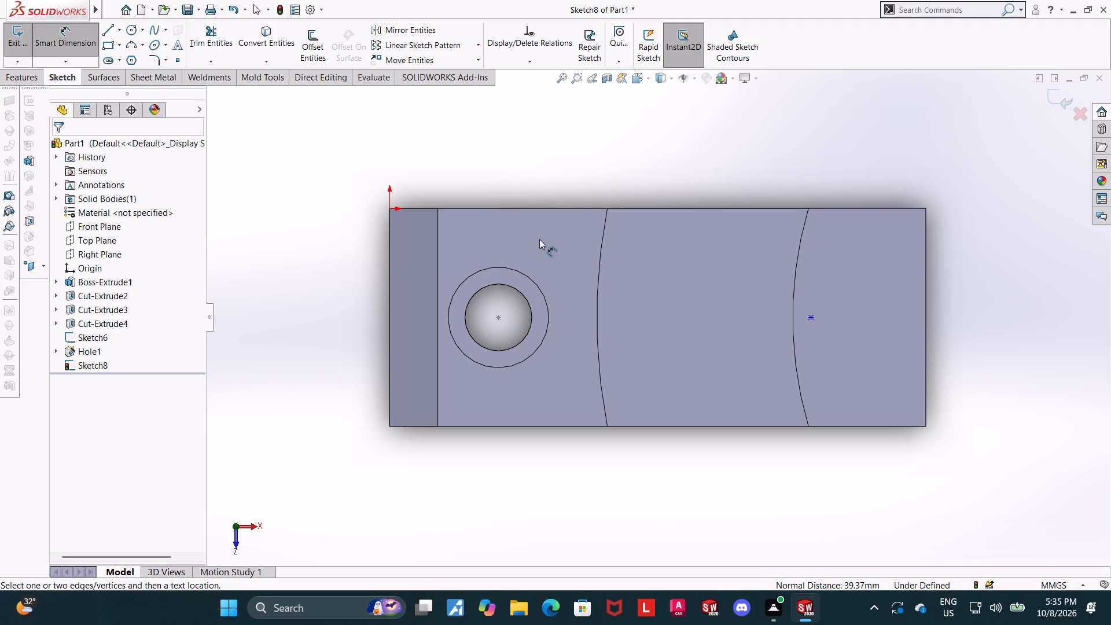
click(811, 318)
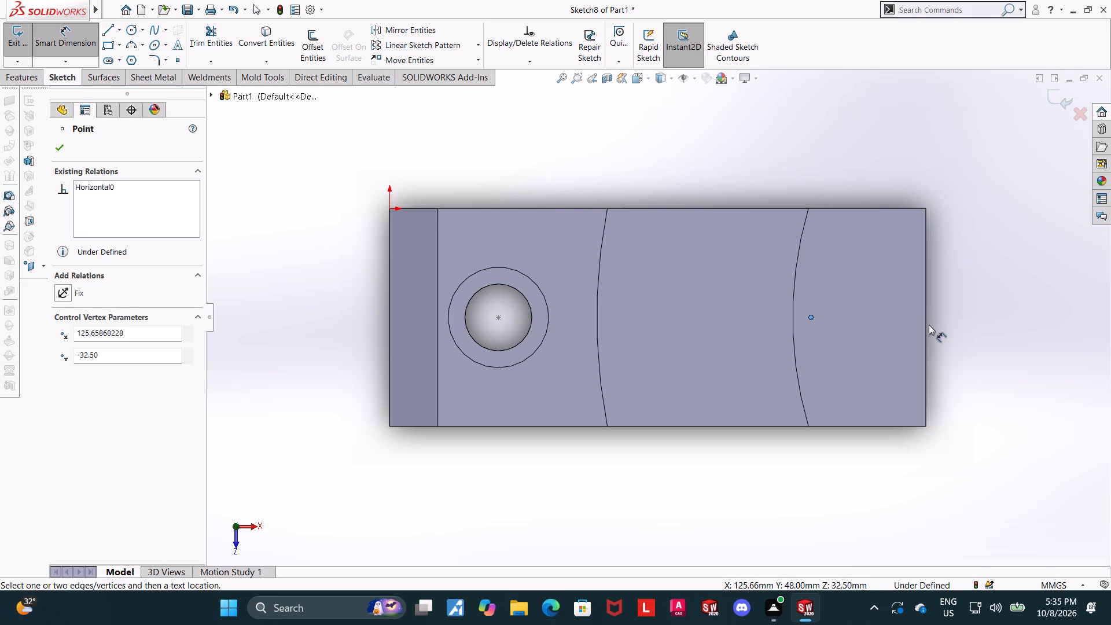
click(926, 325)
click(892, 151)
key(3)
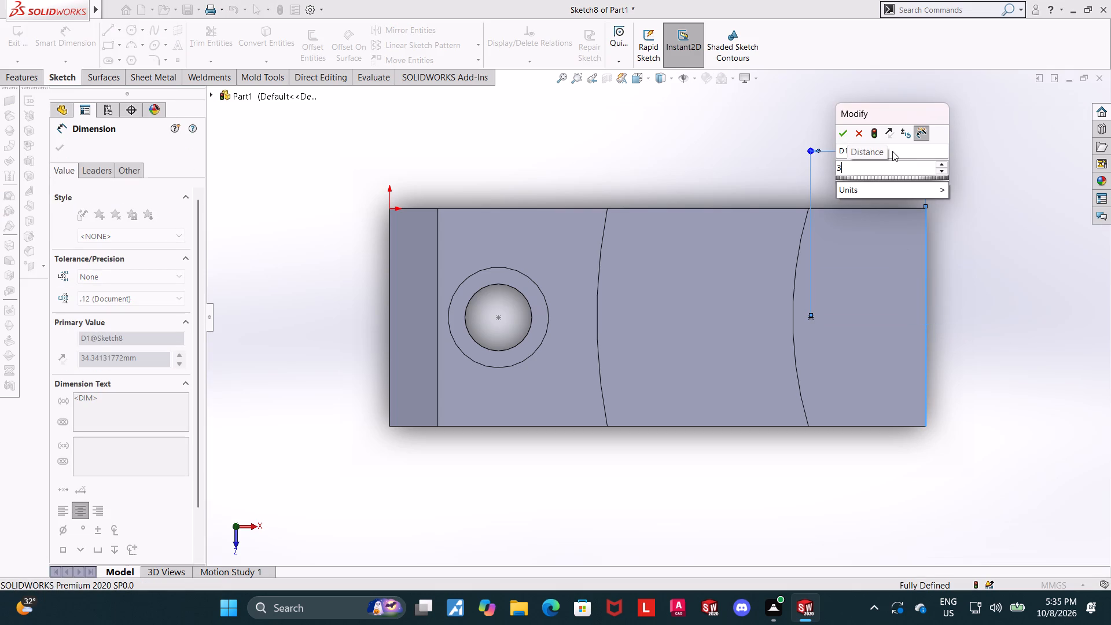
key(5)
key(Return)
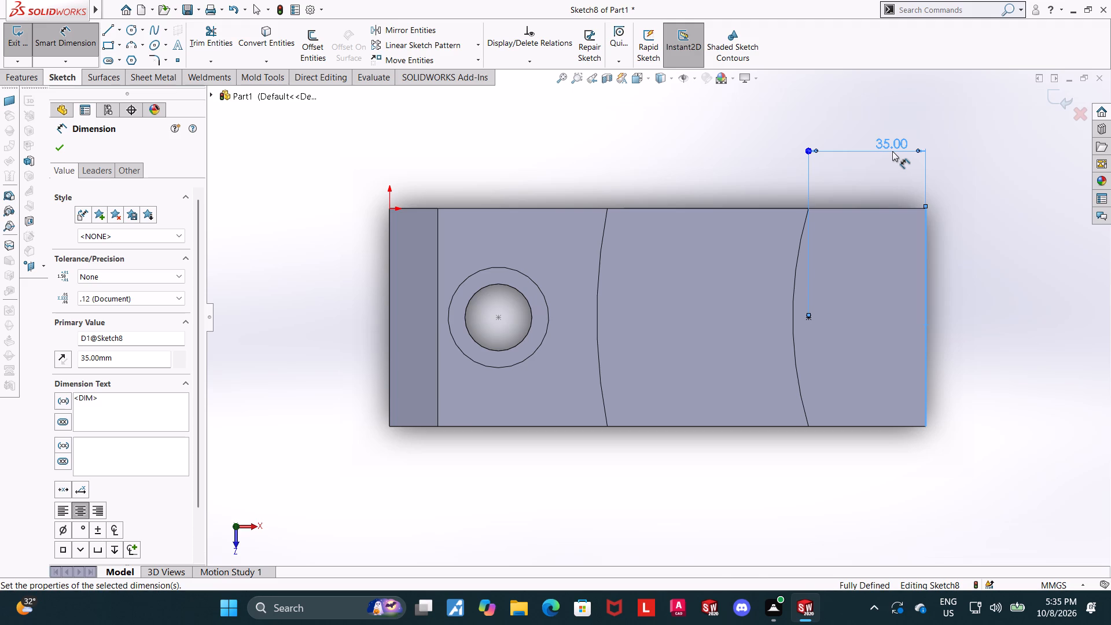
key(Escape)
click(1060, 90)
Delete the counterbored hole feature from the high step together with its dependent sketches.
middle_drag(955, 335, 951, 259)
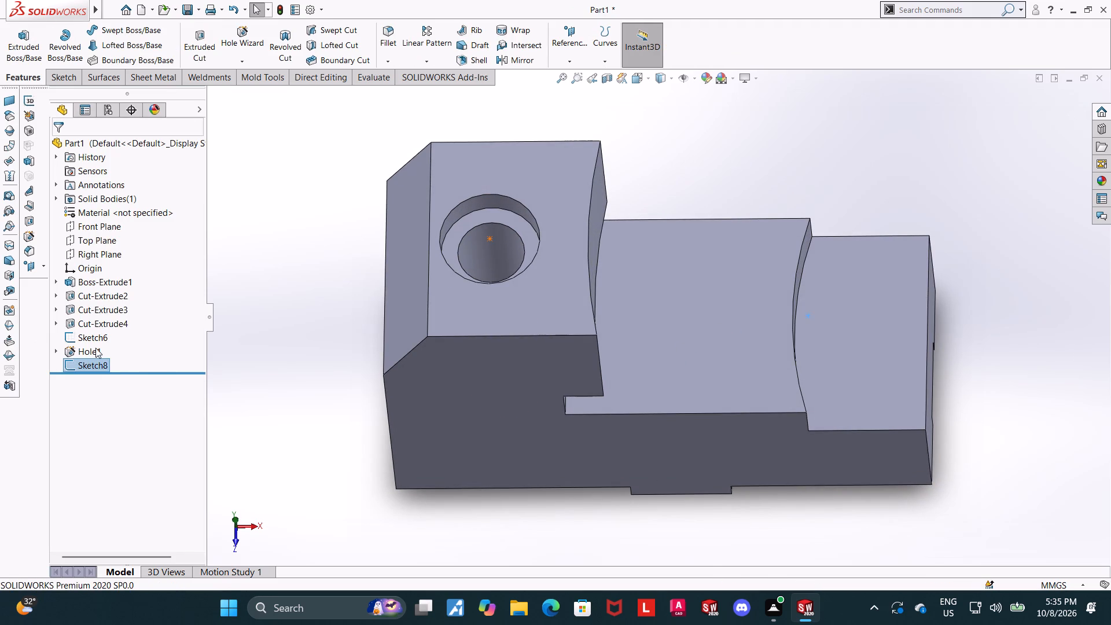
right_click(95, 348)
click(127, 411)
click(656, 226)
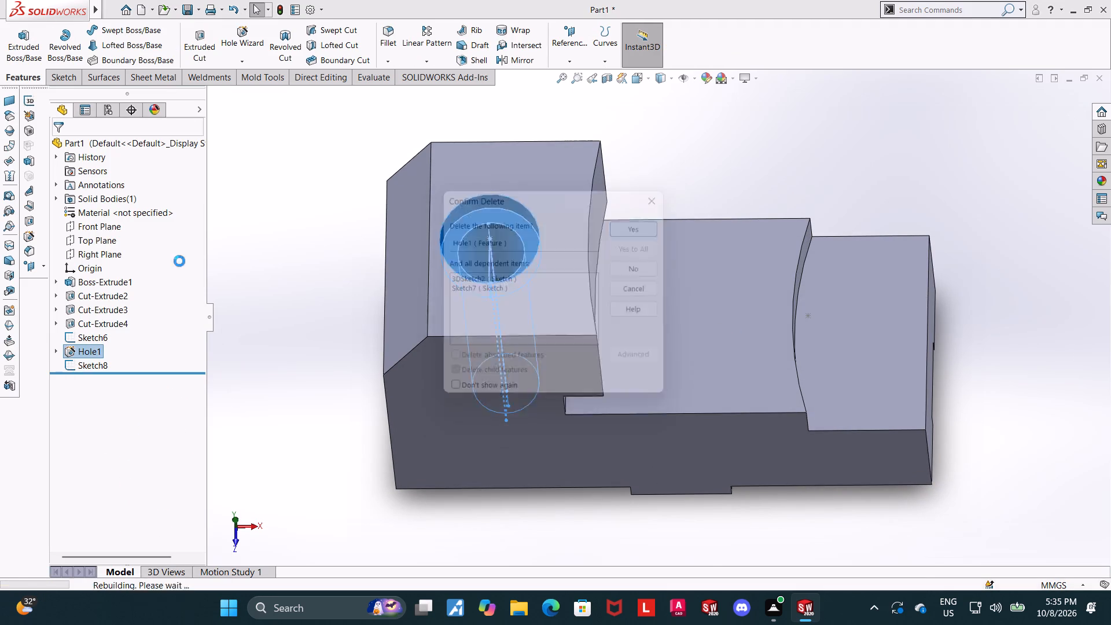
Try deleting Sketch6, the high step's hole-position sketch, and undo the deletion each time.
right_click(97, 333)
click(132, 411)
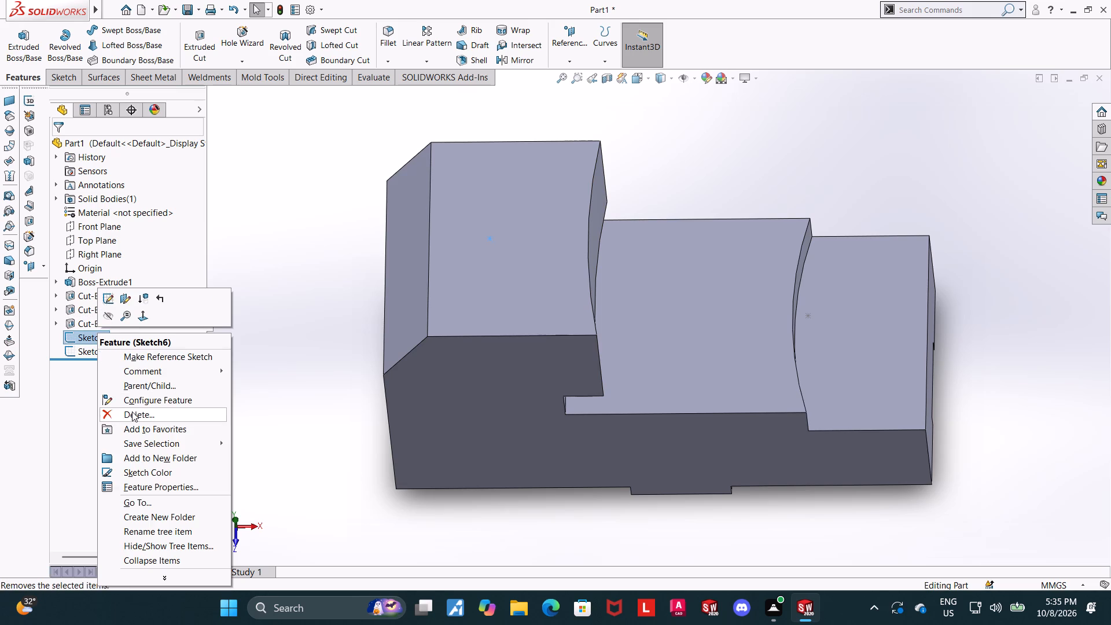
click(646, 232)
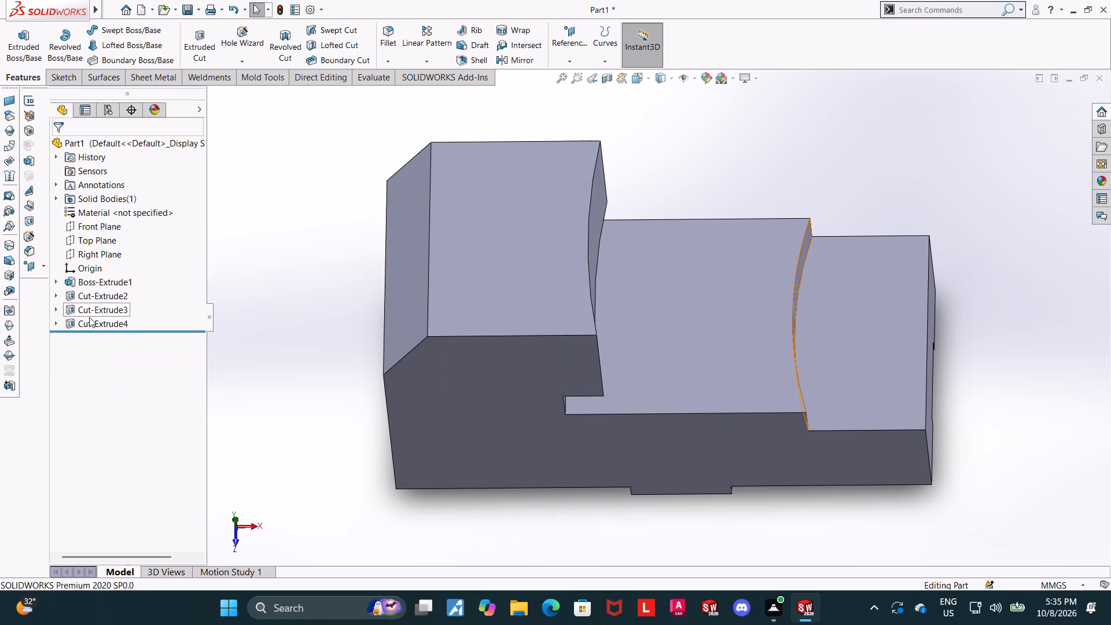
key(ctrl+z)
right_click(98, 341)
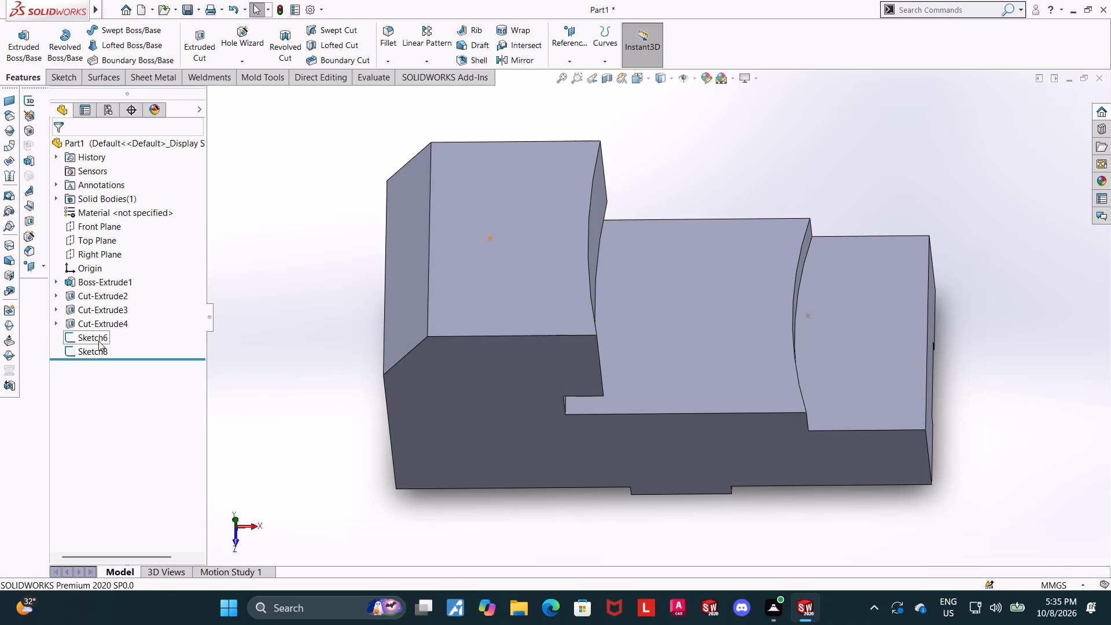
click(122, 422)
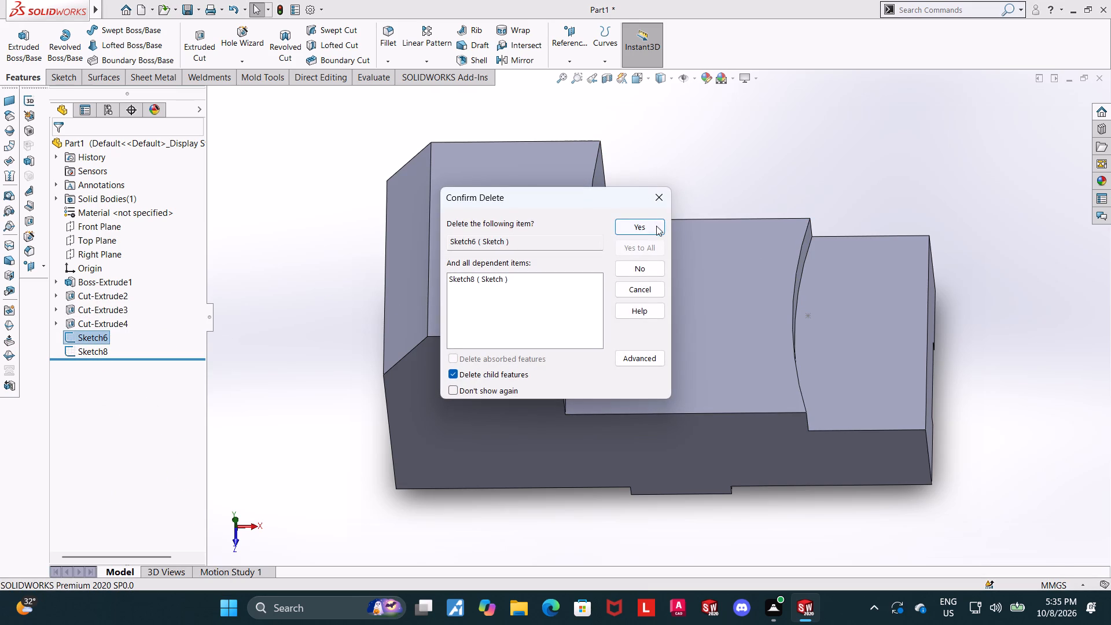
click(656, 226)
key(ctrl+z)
Delete Sketch6, the high step's hole-position sketch, together with its dependent Sketch8.
click(94, 345)
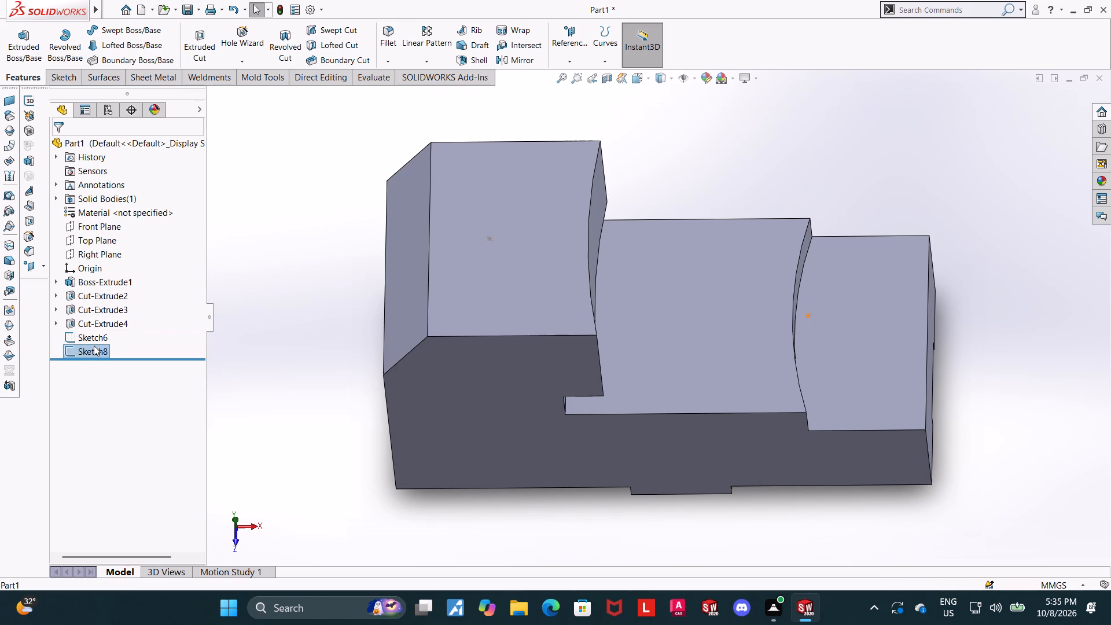
right_click(97, 348)
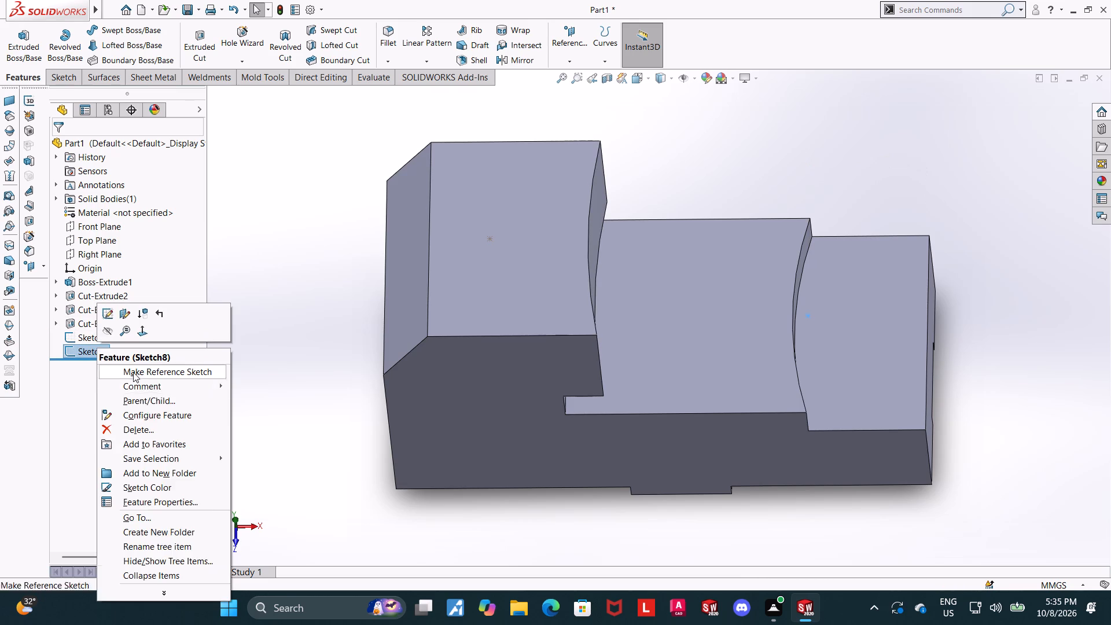
click(132, 421)
key(Escape)
right_click(94, 339)
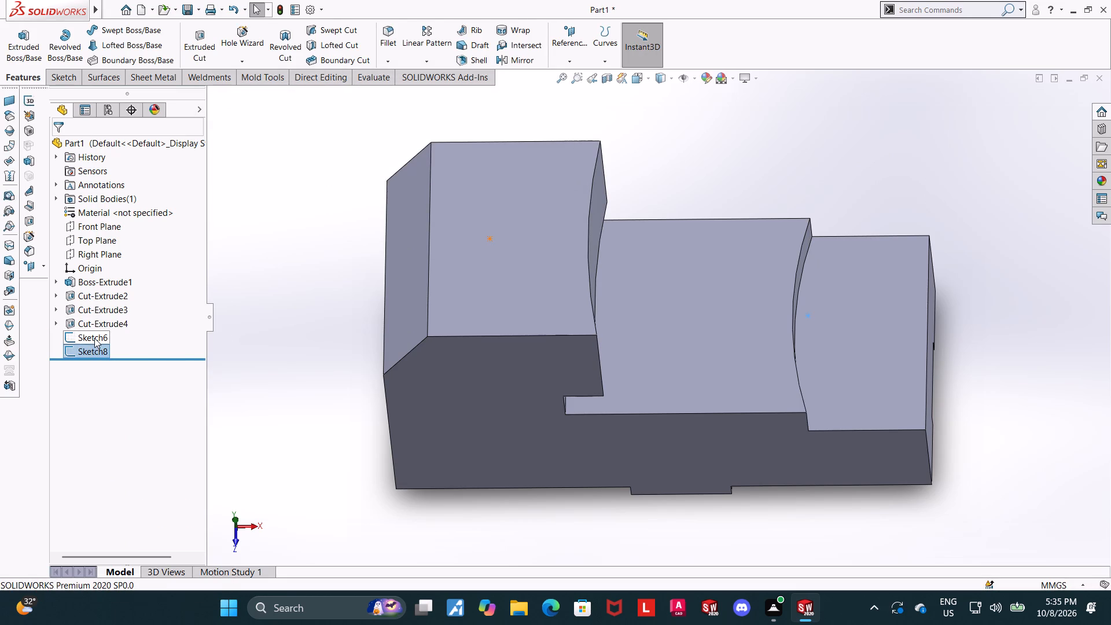
click(116, 415)
click(627, 226)
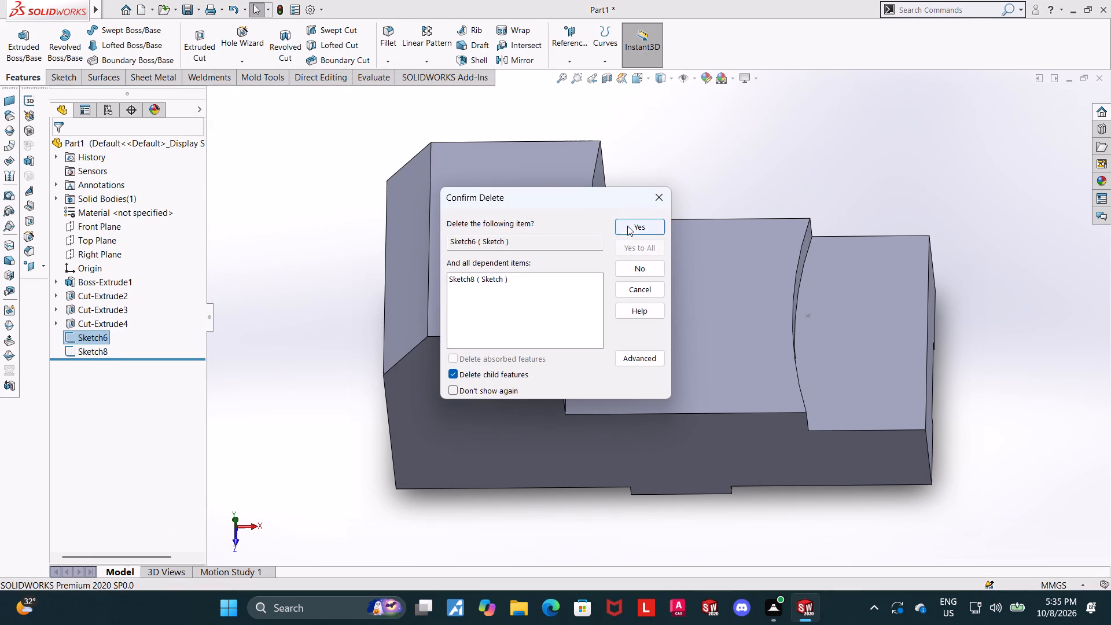
click(326, 292)
key(Escape)
Start a sketch on the middle step's top face and place a point just beyond the curved wall at the low step.
click(764, 302)
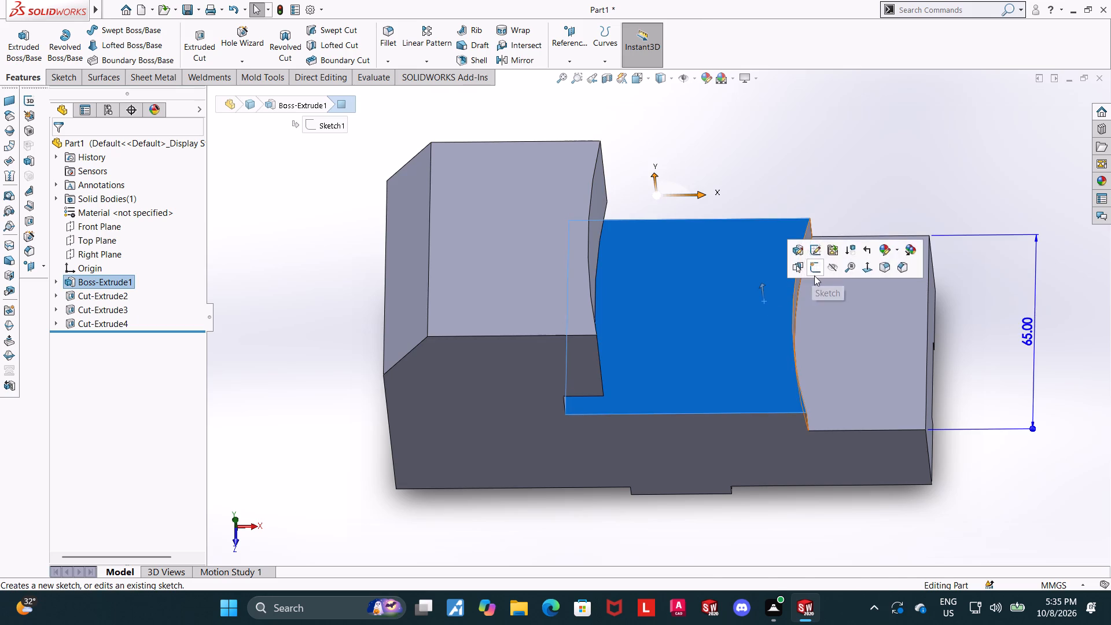
click(814, 274)
click(109, 337)
click(137, 325)
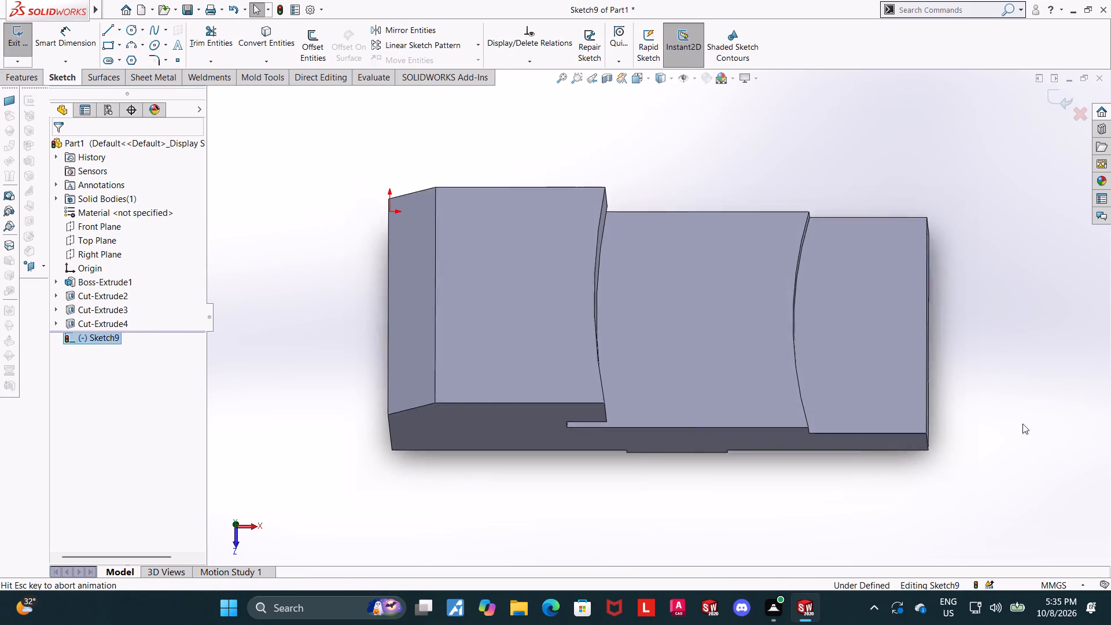
click(176, 60)
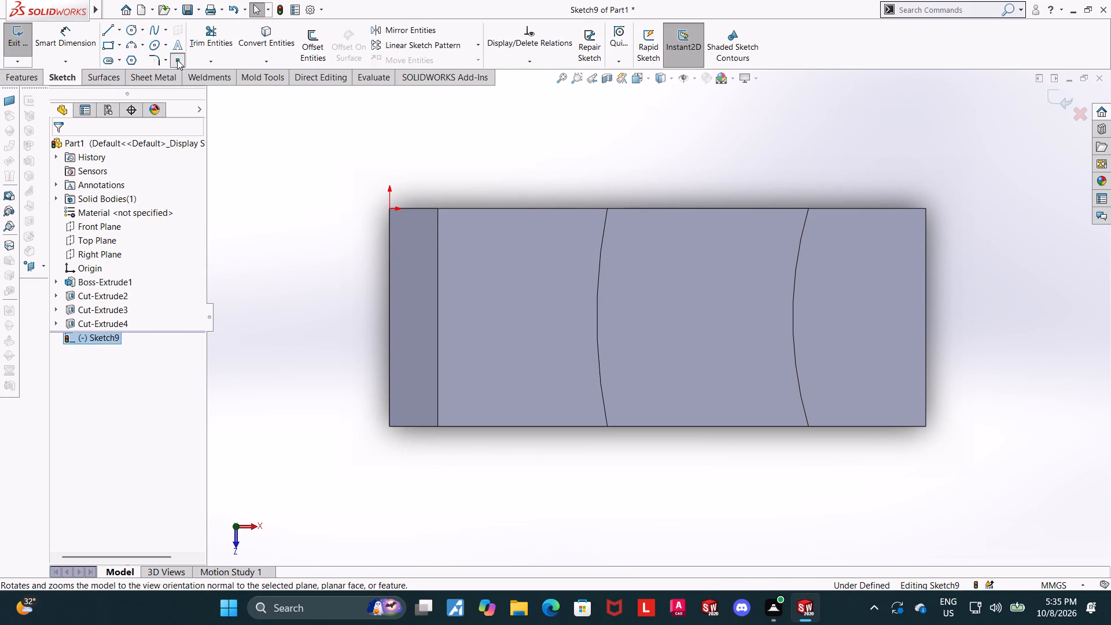
click(803, 319)
key(Escape)
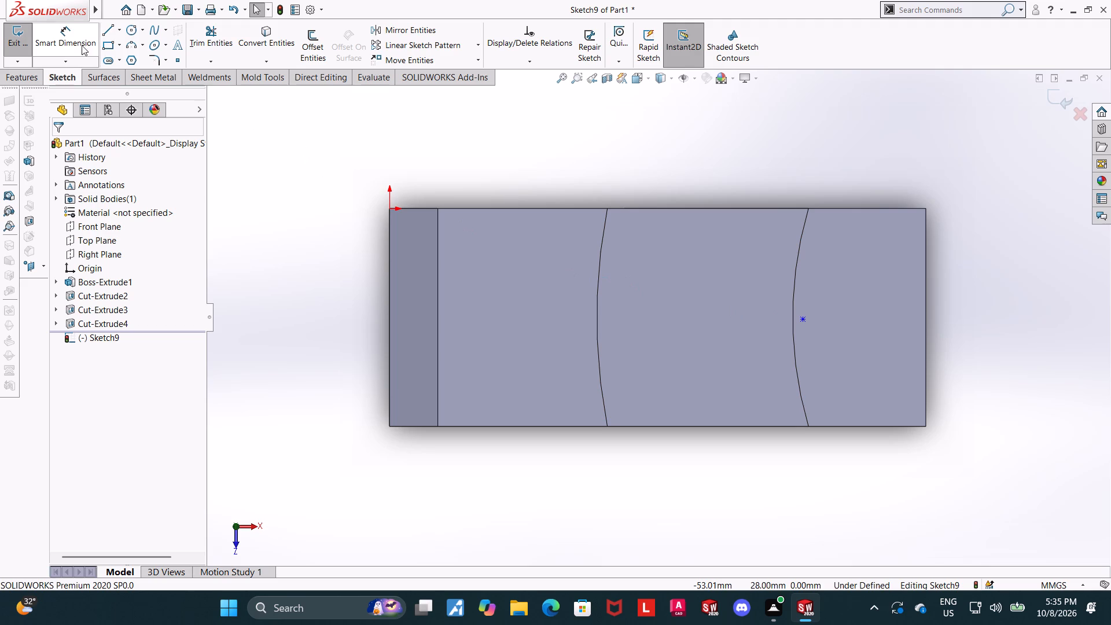
Dimension the point 35 mm from the block's outer edge at the low step.
click(78, 35)
click(801, 321)
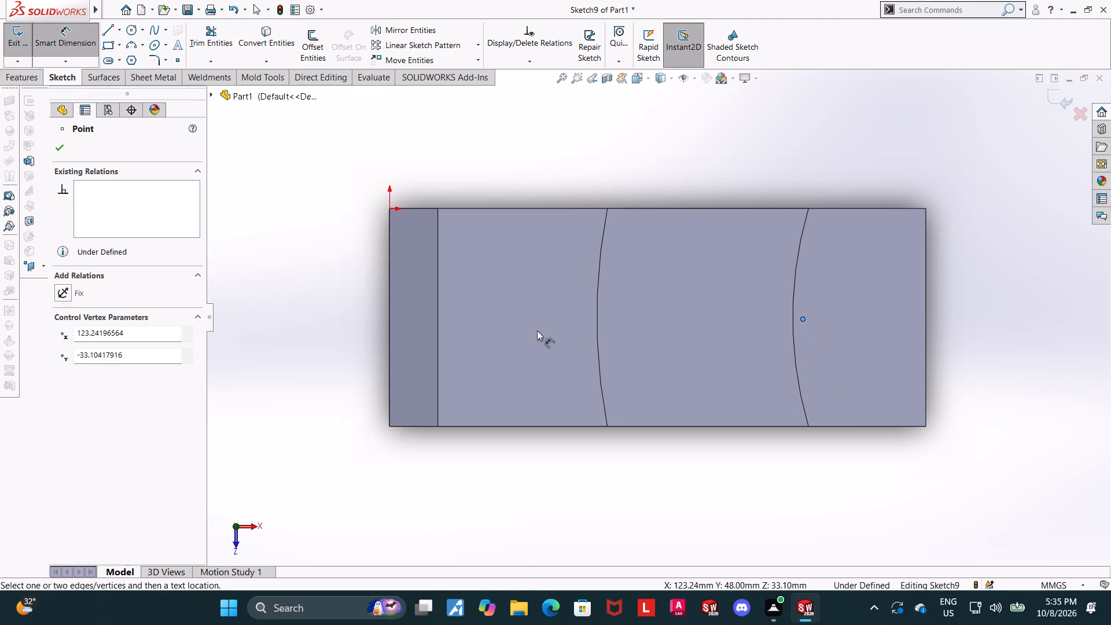
ctrl+click(926, 394)
click(908, 175)
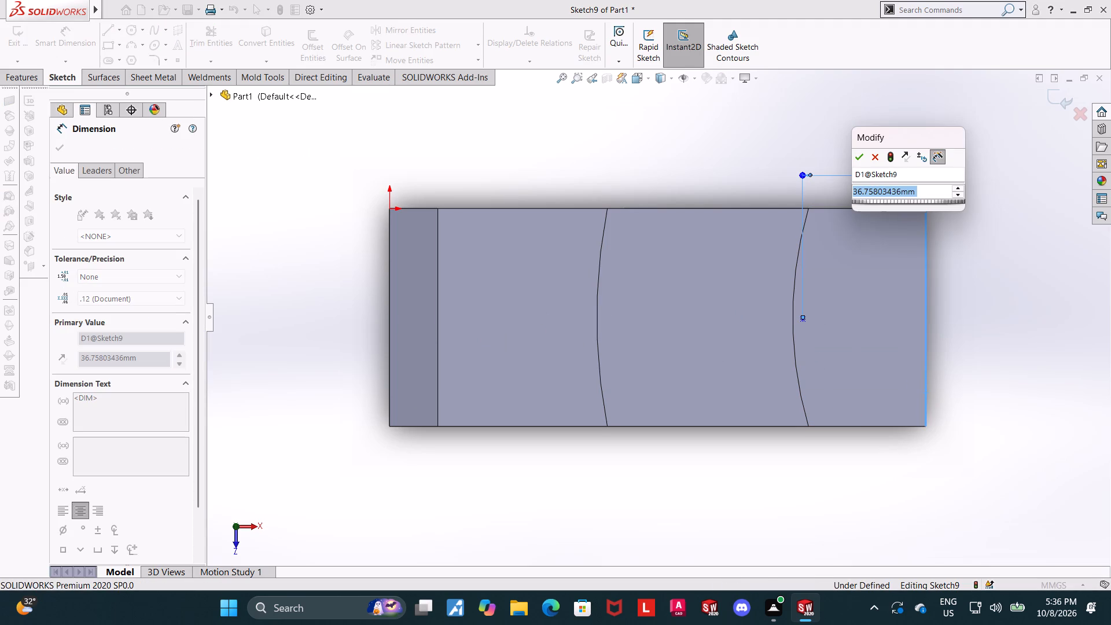
key(3)
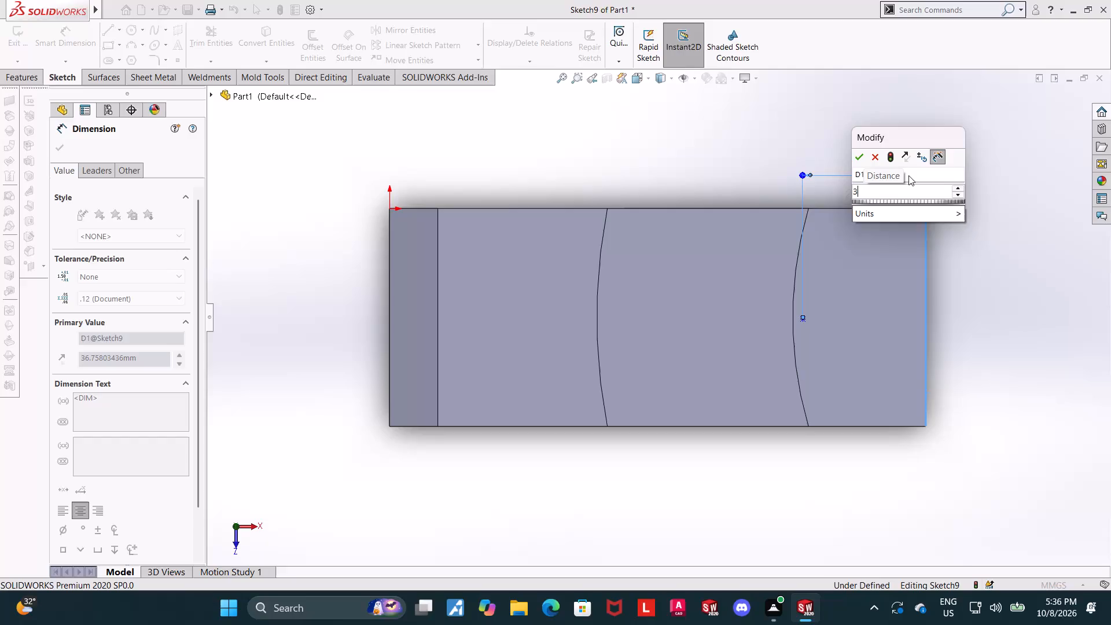
key(5)
key(Return)
key(Escape)
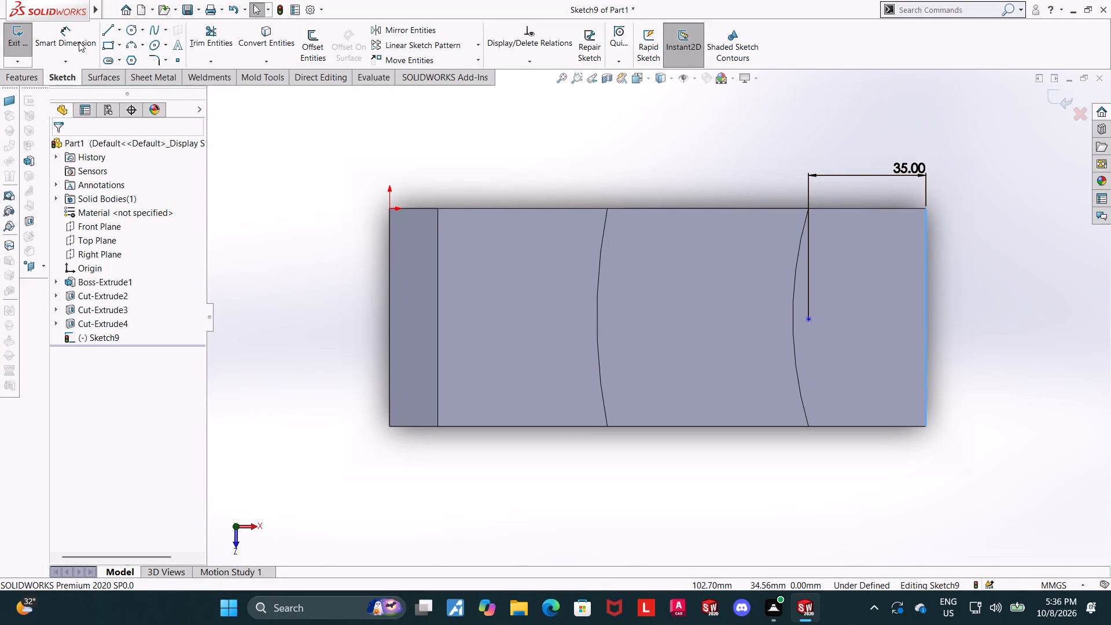
Dimension the point at half the 65 mm block width from the low step's long side edge and exit the sketch.
click(71, 39)
click(810, 317)
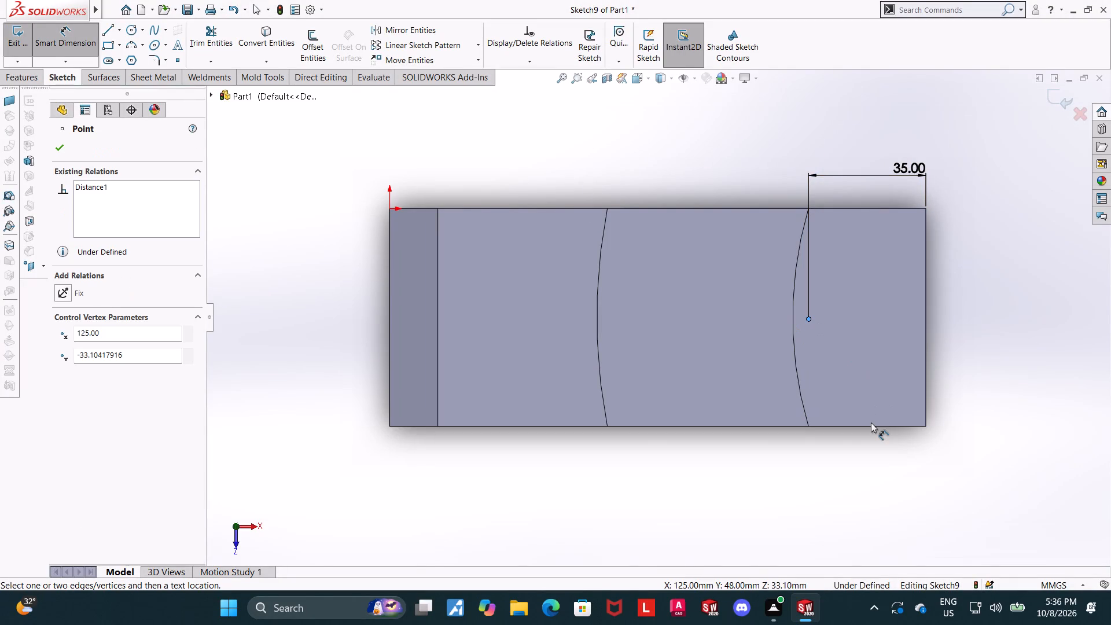
click(871, 425)
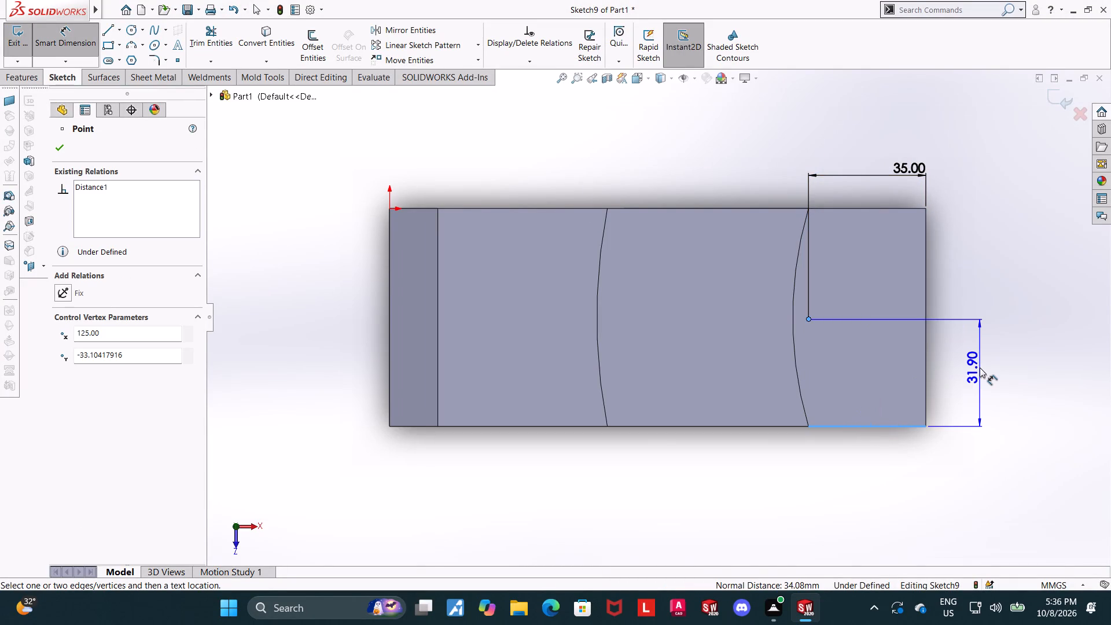
click(980, 367)
text(65/2)
key(Return)
key(Escape)
key(Escape)
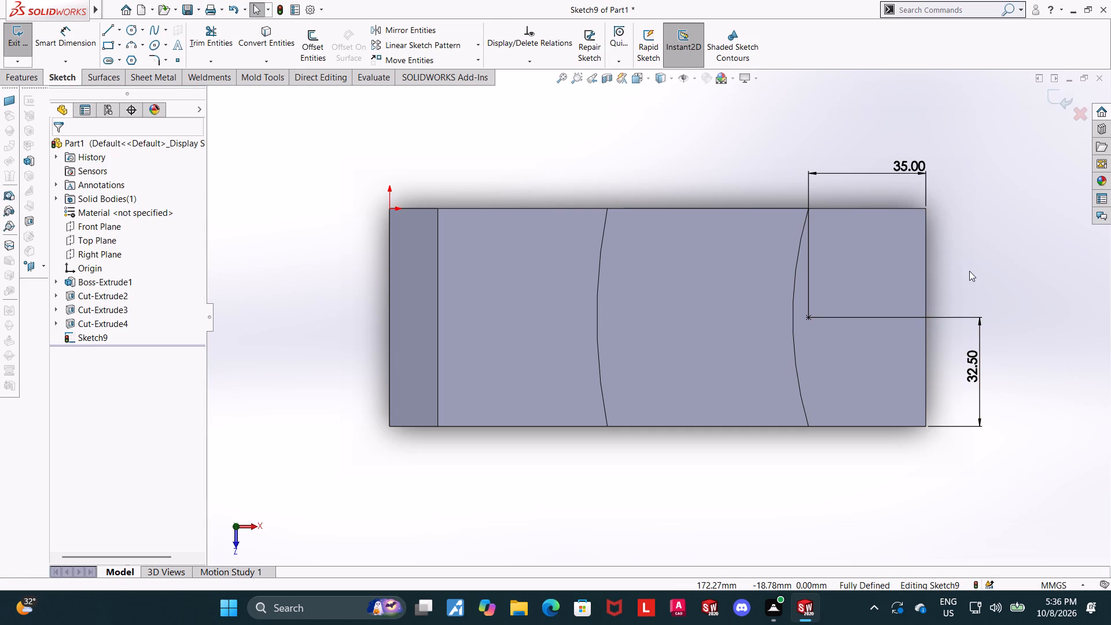
click(1048, 93)
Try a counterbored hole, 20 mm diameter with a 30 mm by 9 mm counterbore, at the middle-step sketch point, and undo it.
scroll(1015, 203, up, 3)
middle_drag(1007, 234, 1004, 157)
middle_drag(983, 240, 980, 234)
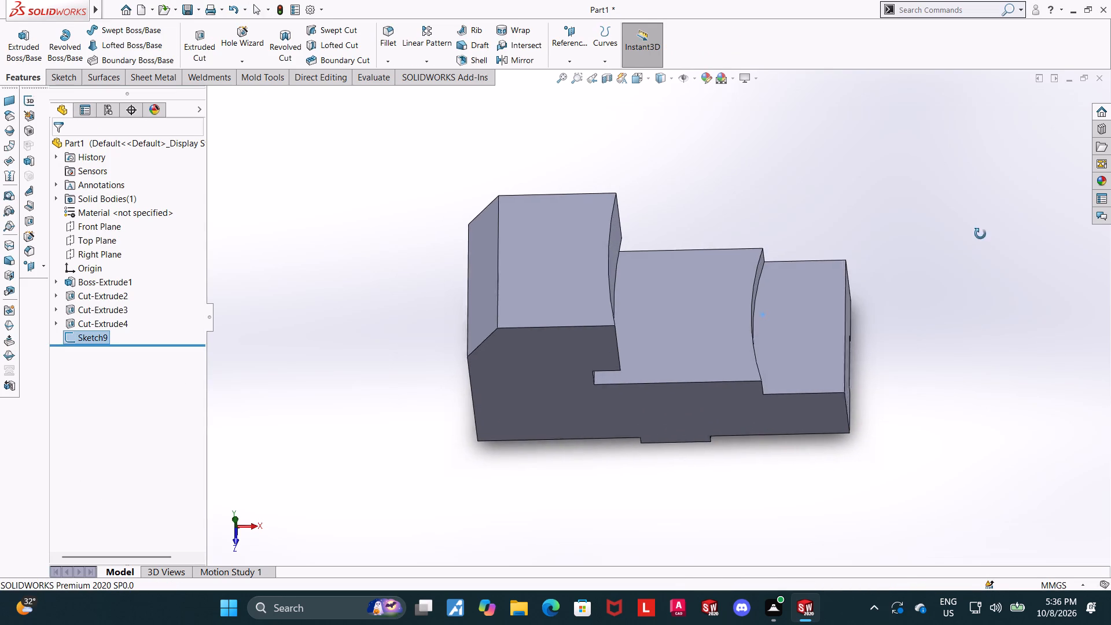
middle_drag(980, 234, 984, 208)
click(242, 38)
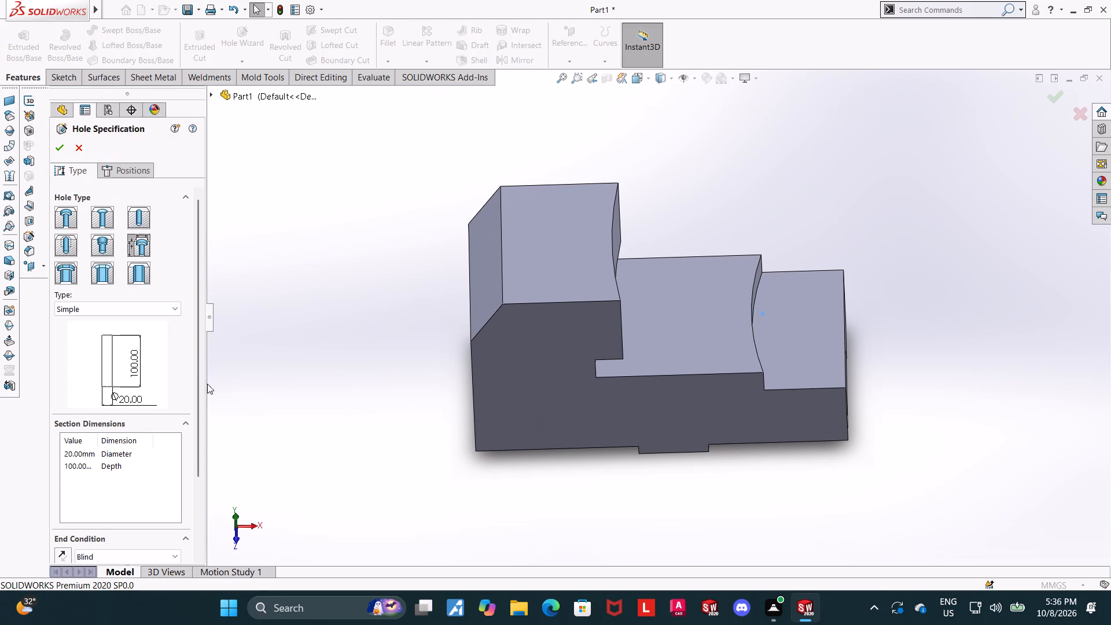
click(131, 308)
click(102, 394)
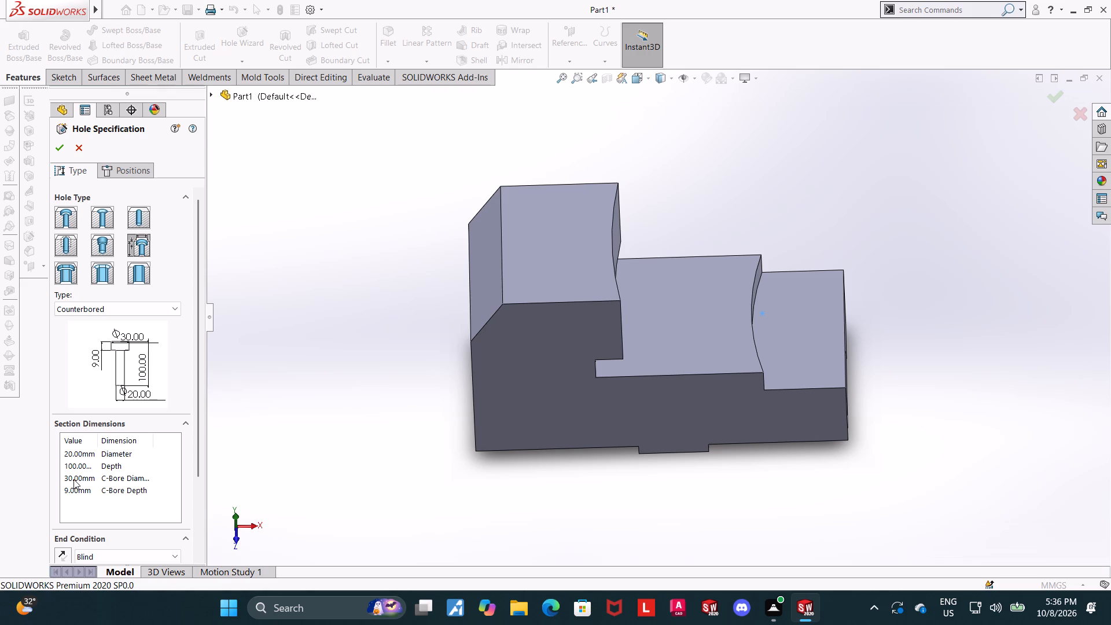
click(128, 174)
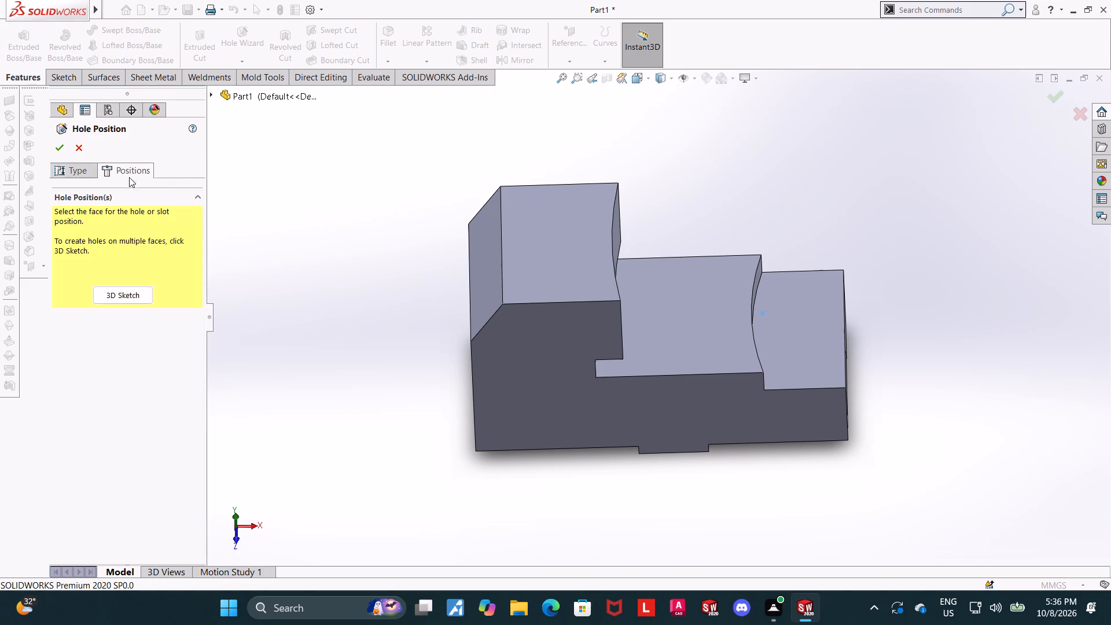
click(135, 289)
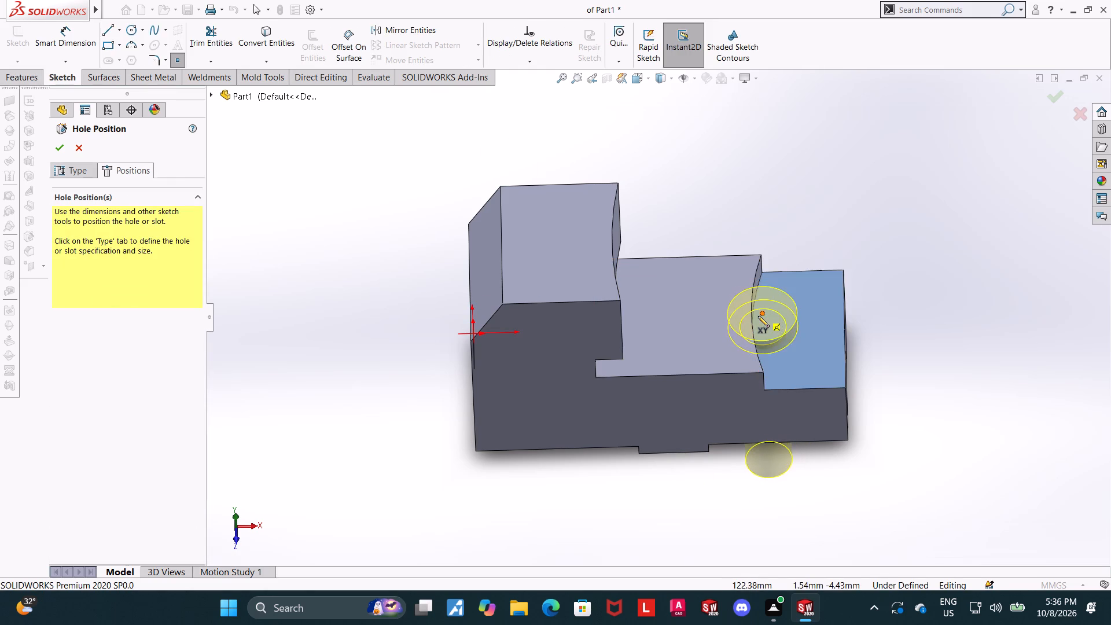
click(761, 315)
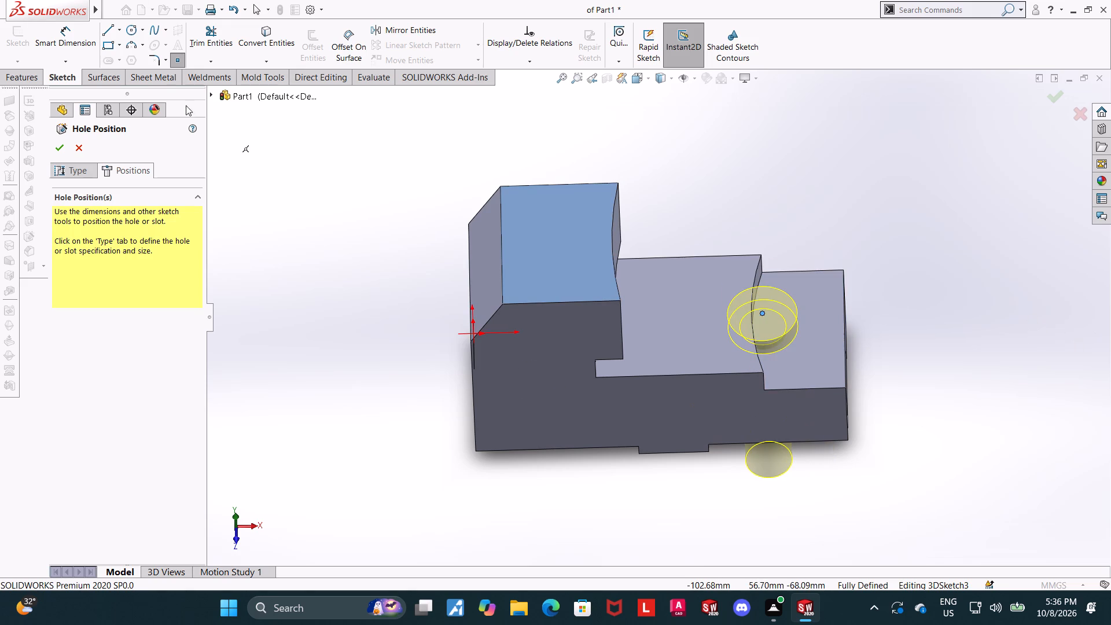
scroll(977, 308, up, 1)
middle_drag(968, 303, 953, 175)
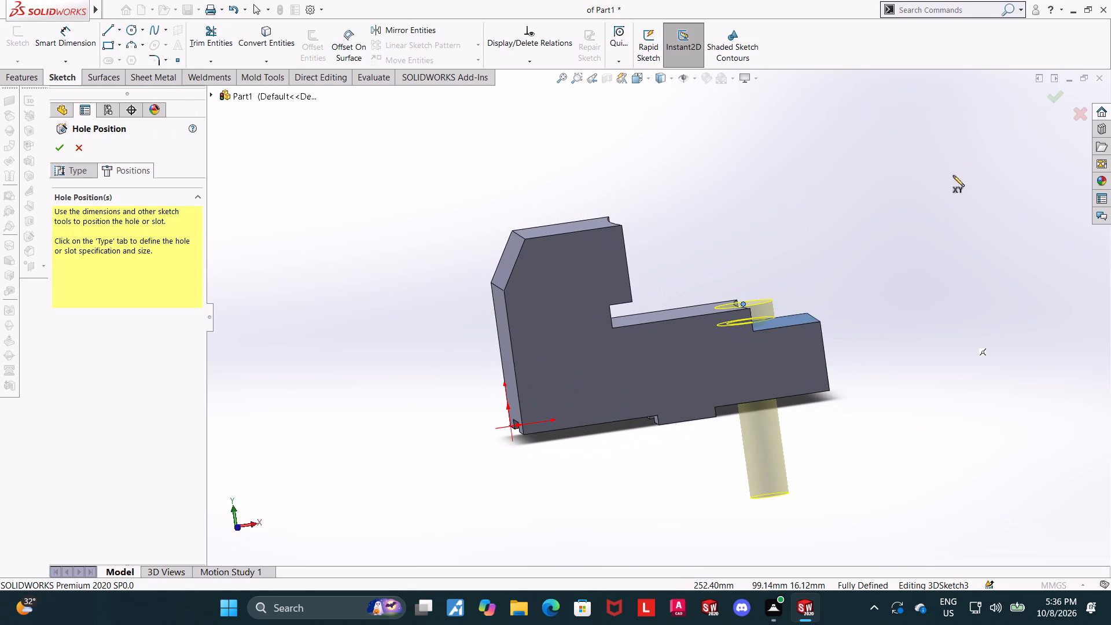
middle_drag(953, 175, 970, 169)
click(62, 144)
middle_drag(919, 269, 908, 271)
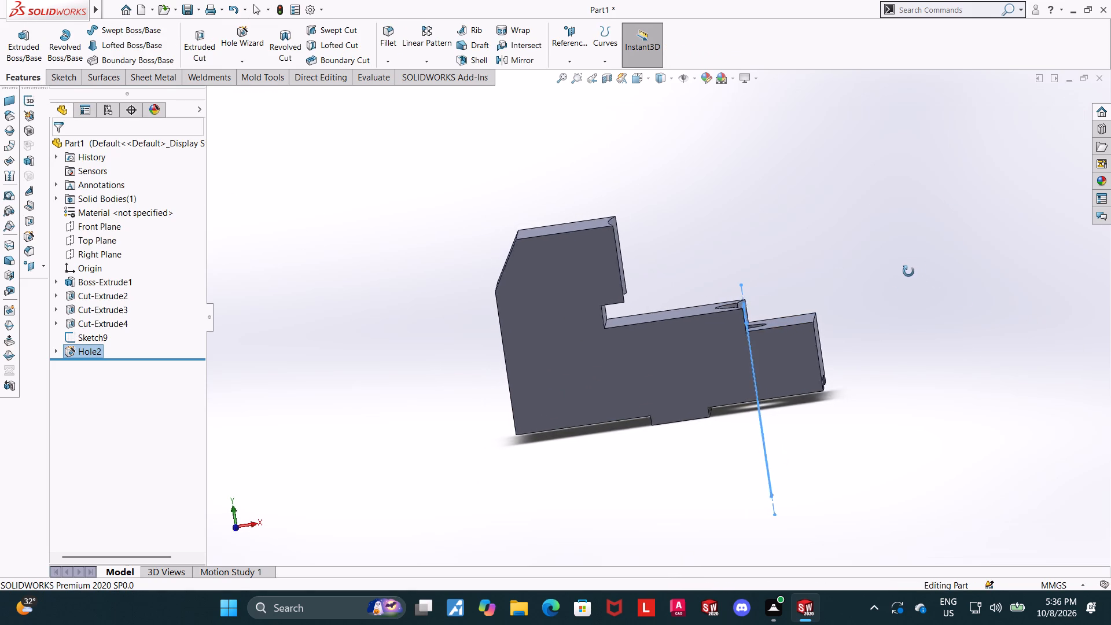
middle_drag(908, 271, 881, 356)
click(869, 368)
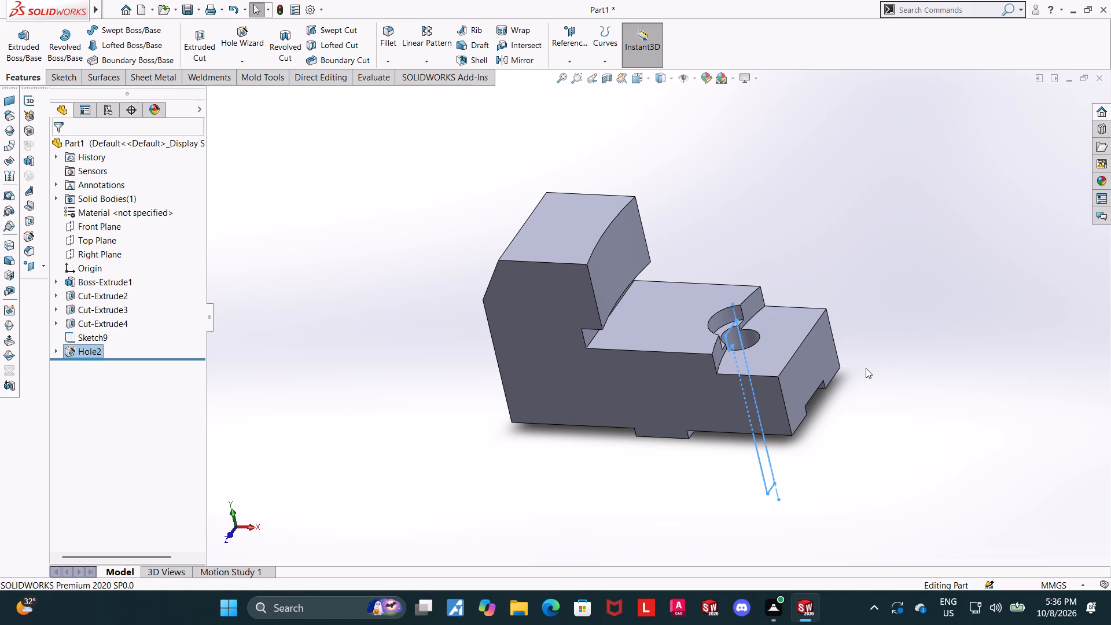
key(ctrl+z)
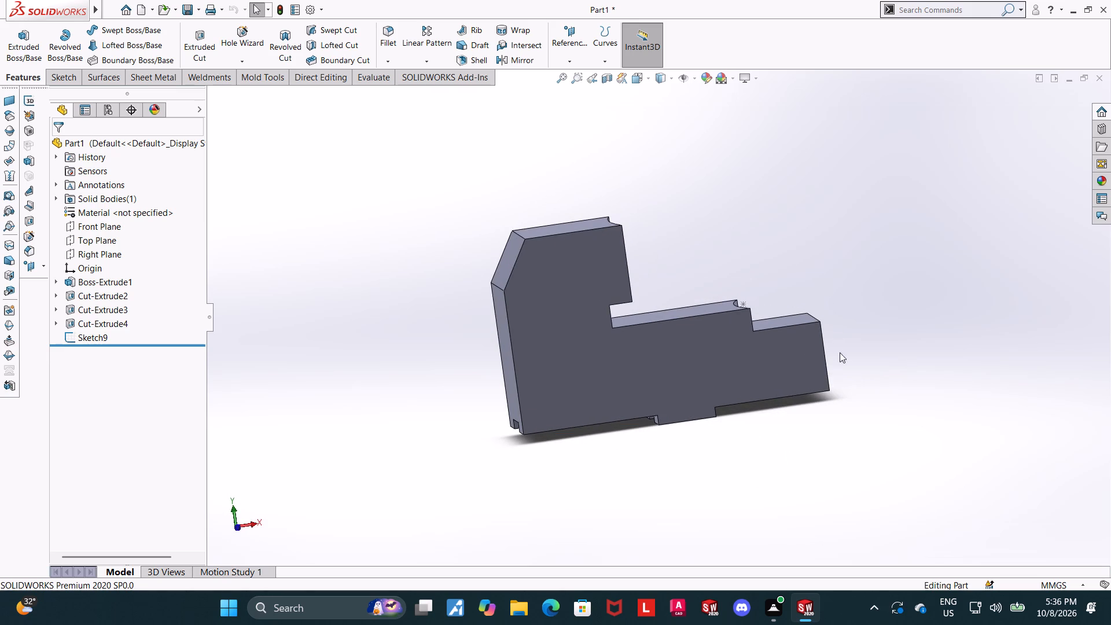
Move the hole-position sketch's plane from the middle step's top face to the low step's top face.
right_click(88, 330)
key(Escape)
right_click(86, 339)
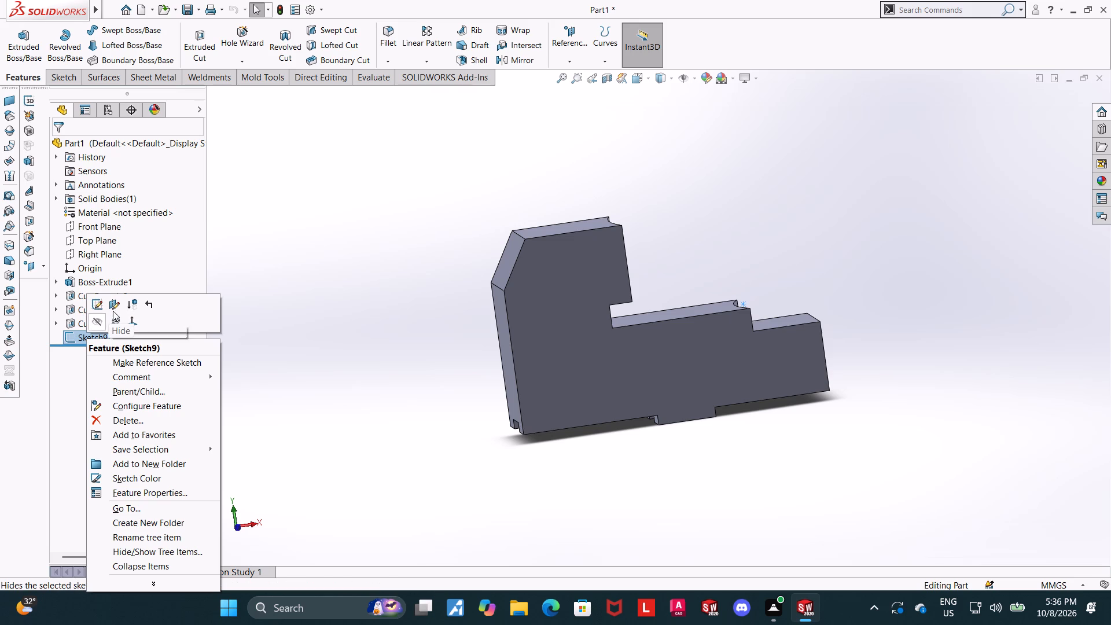
click(116, 309)
middle_drag(970, 214, 938, 328)
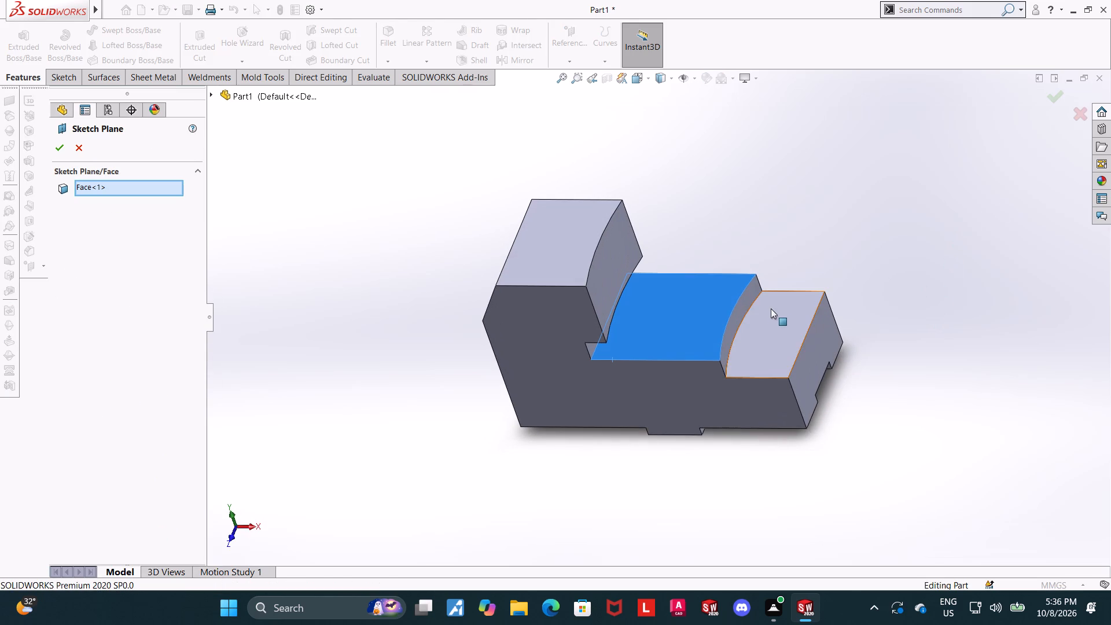
right_click(104, 190)
click(126, 212)
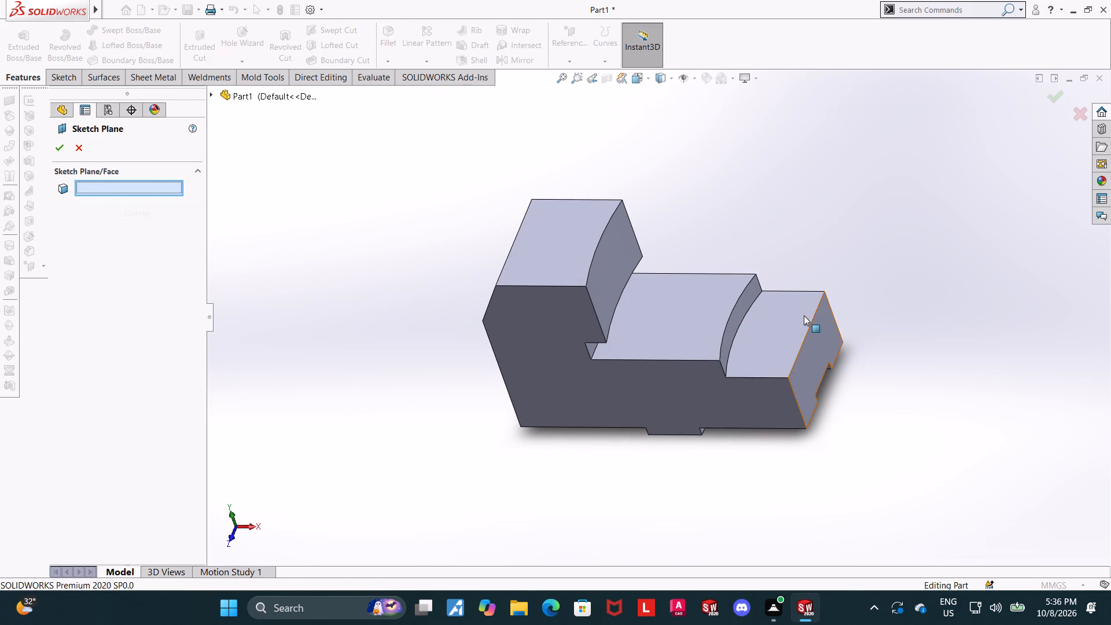
click(796, 323)
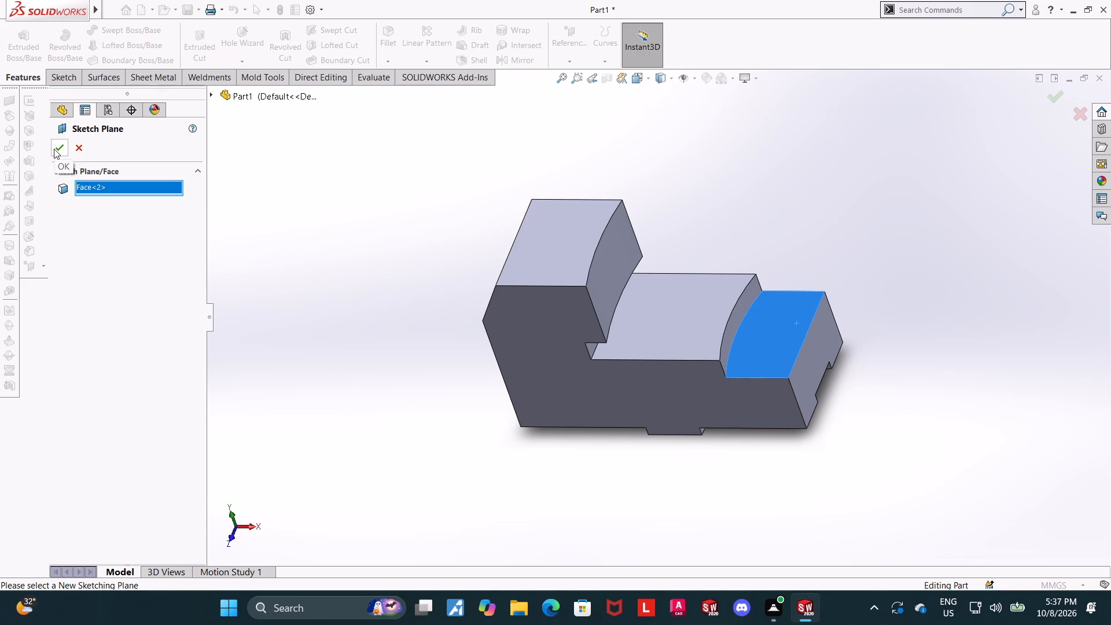
click(54, 149)
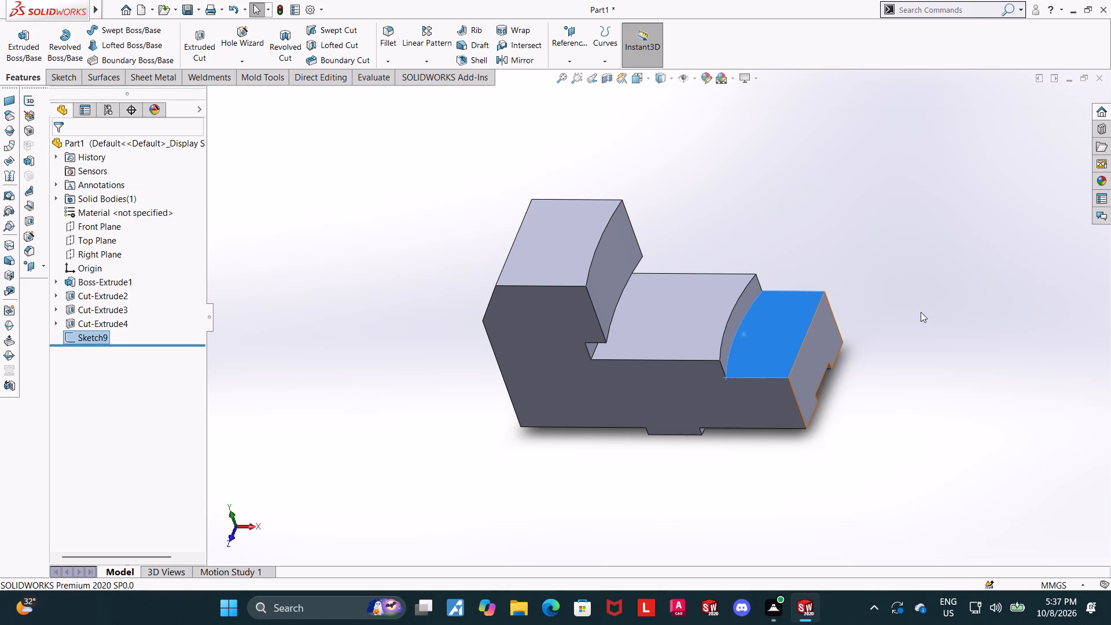
click(680, 184)
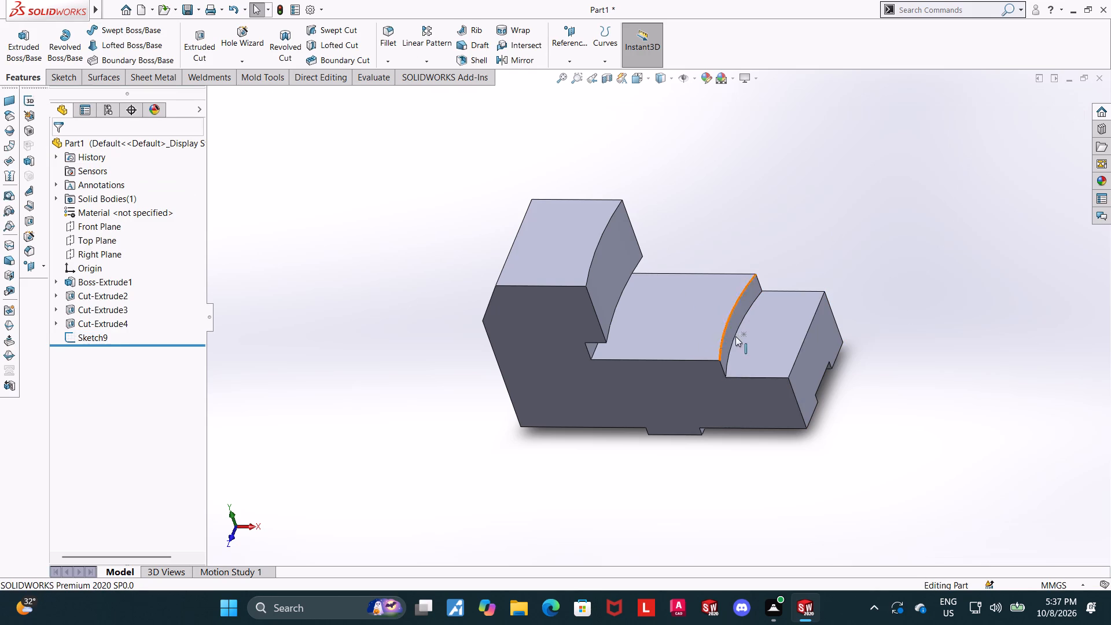
Add a counterbored hole at the low step's sketch point, 20 mm diameter and 100 mm deep, with a 30 mm by 9 mm counterbore.
click(232, 40)
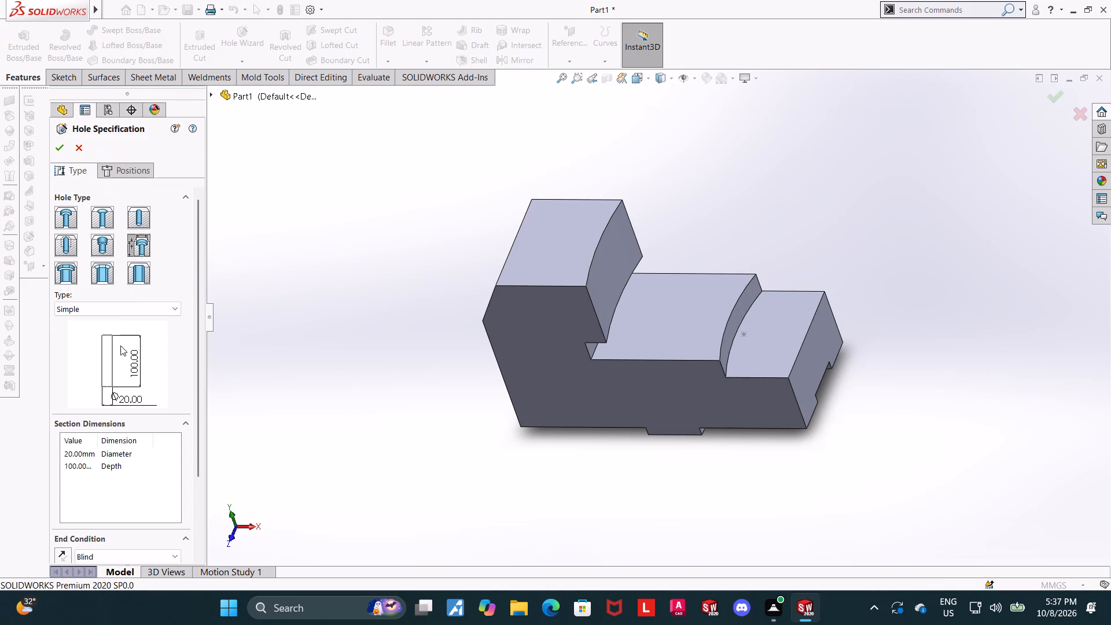
click(127, 308)
click(106, 391)
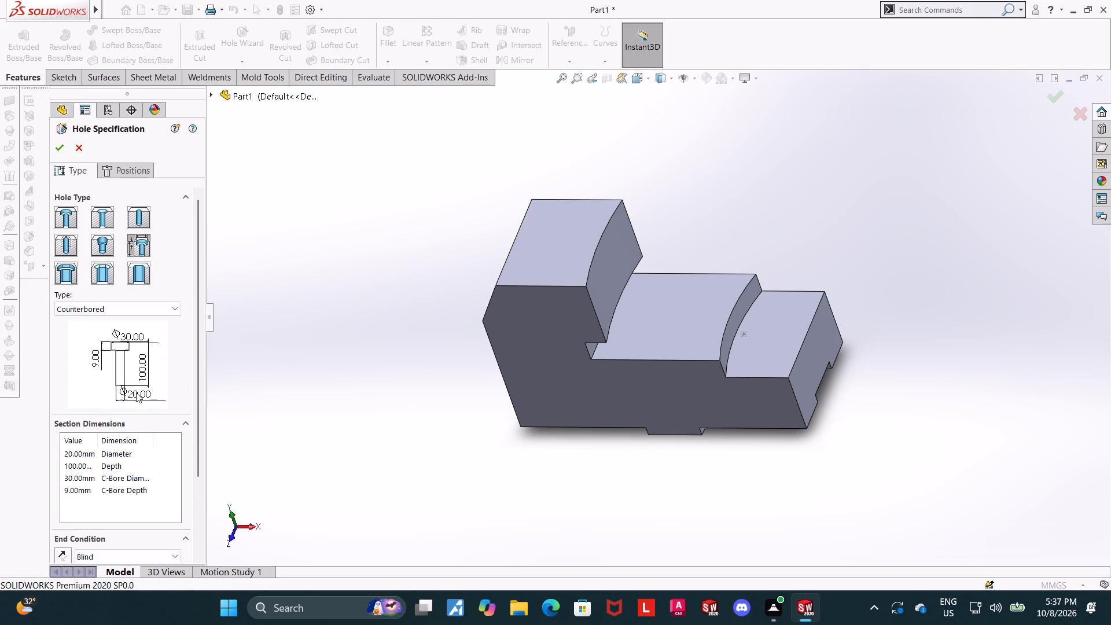
click(134, 170)
click(123, 297)
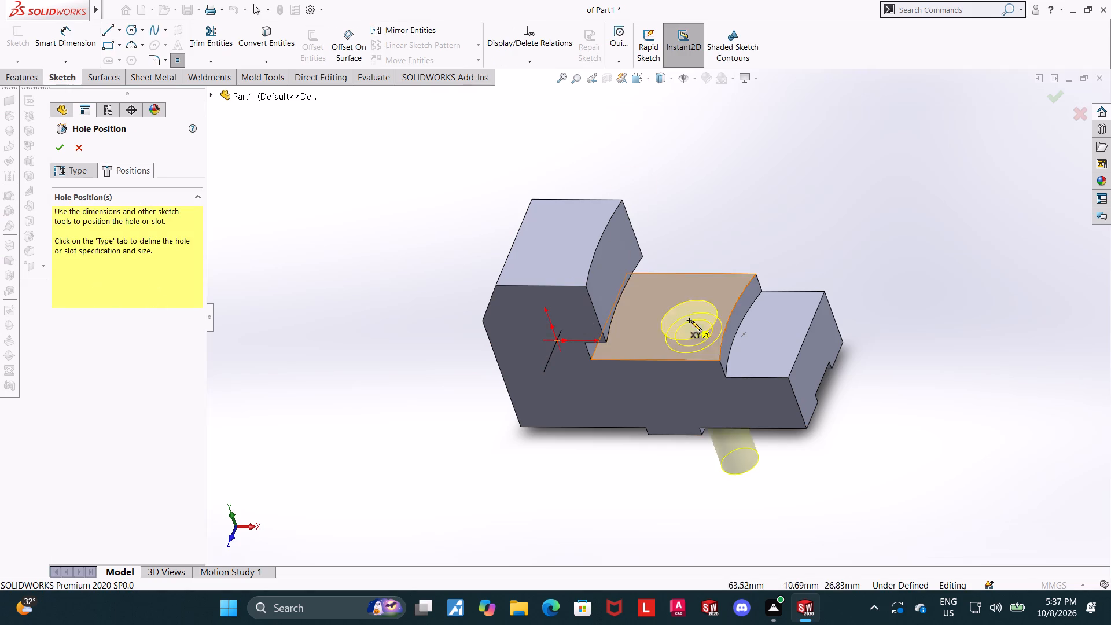
click(744, 335)
middle_drag(823, 249, 849, 342)
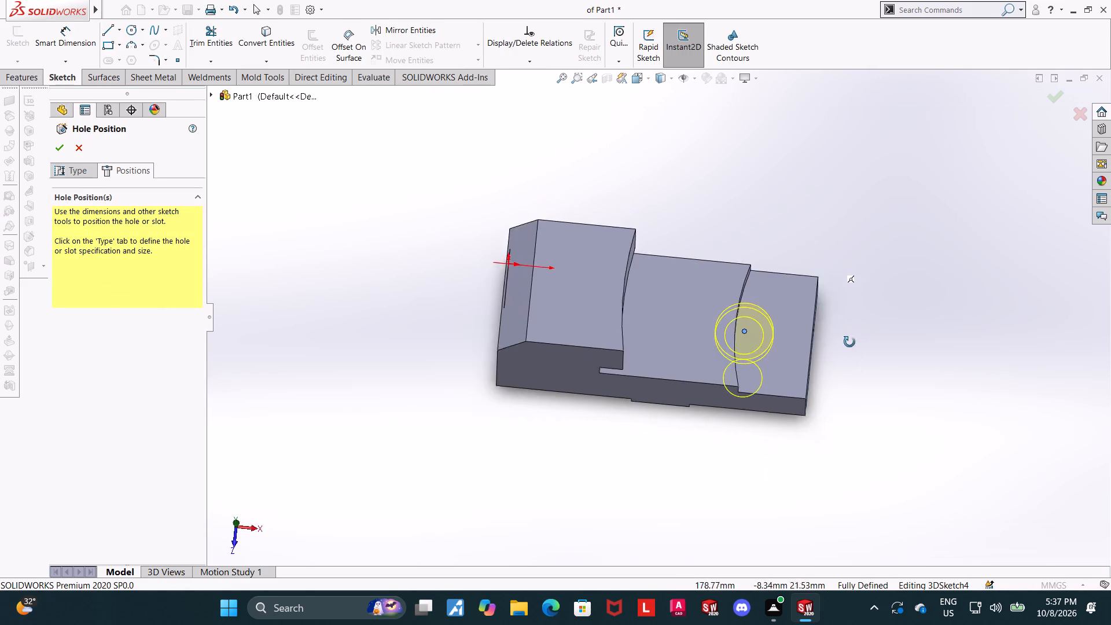
middle_drag(849, 342, 841, 329)
click(58, 144)
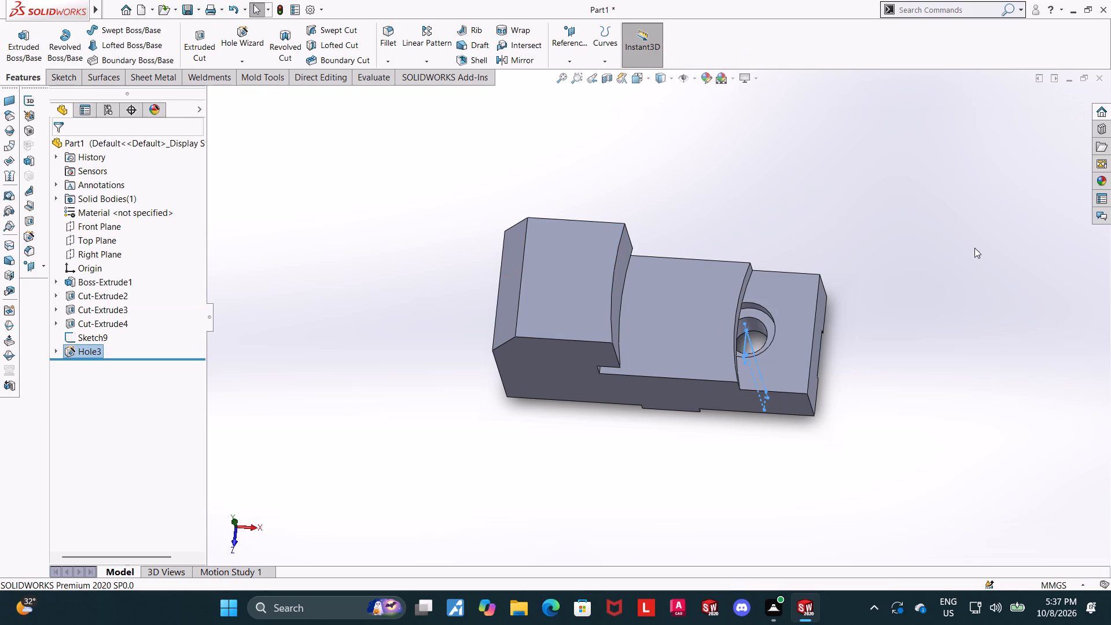
click(950, 247)
Sketch on the middle step's top face, converting the hole's 30 mm counterbore edge into a full circle, and exit the sketch.
middle_drag(907, 285, 907, 226)
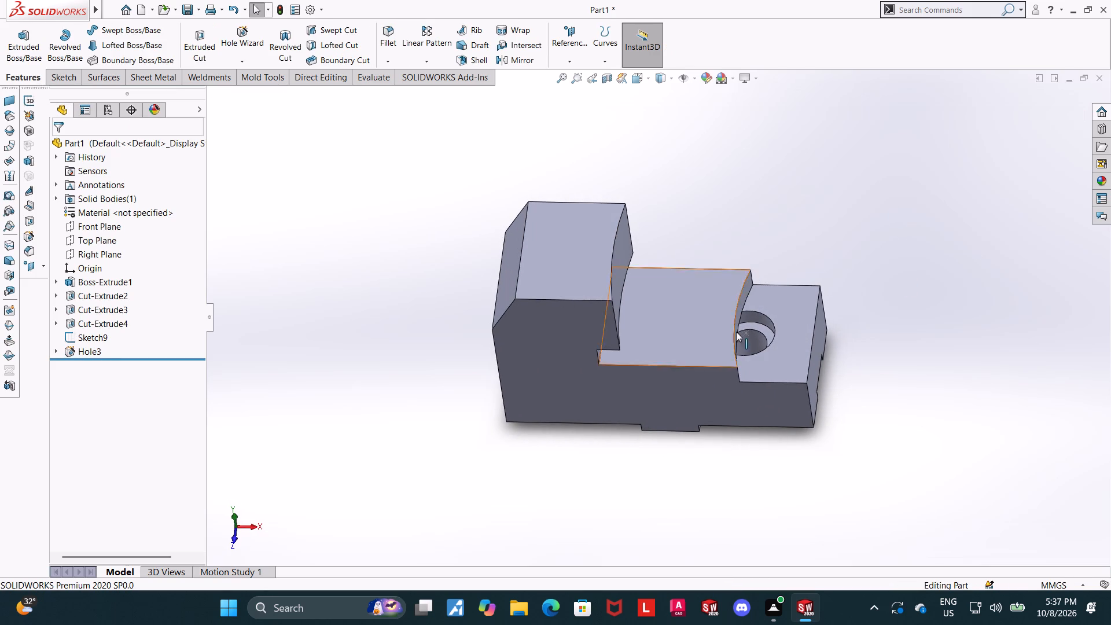
click(711, 324)
click(765, 295)
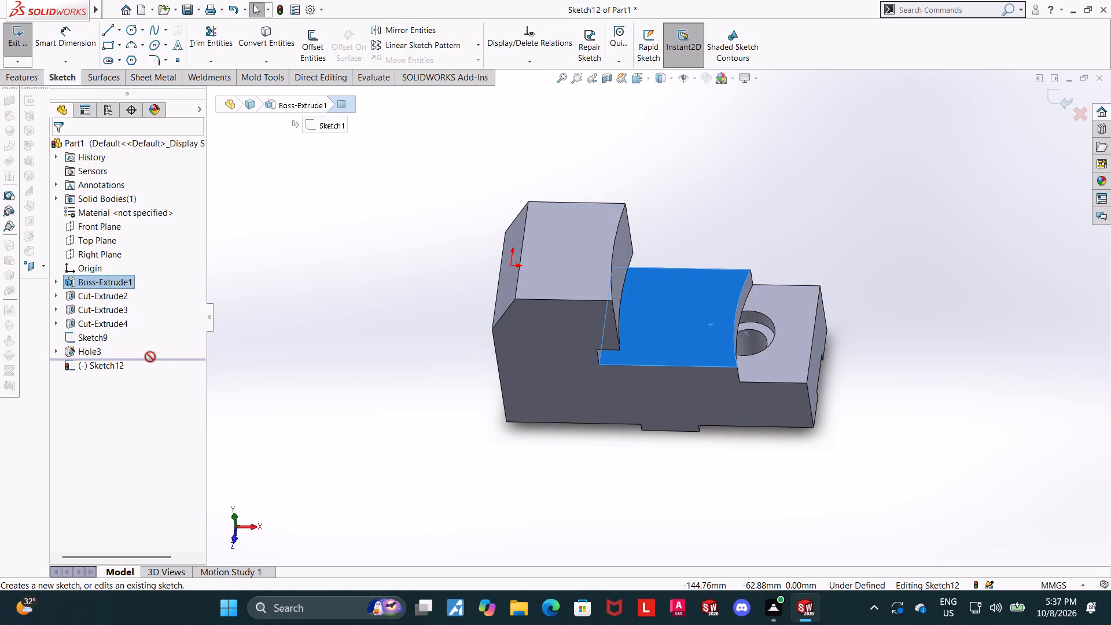
click(108, 366)
click(130, 350)
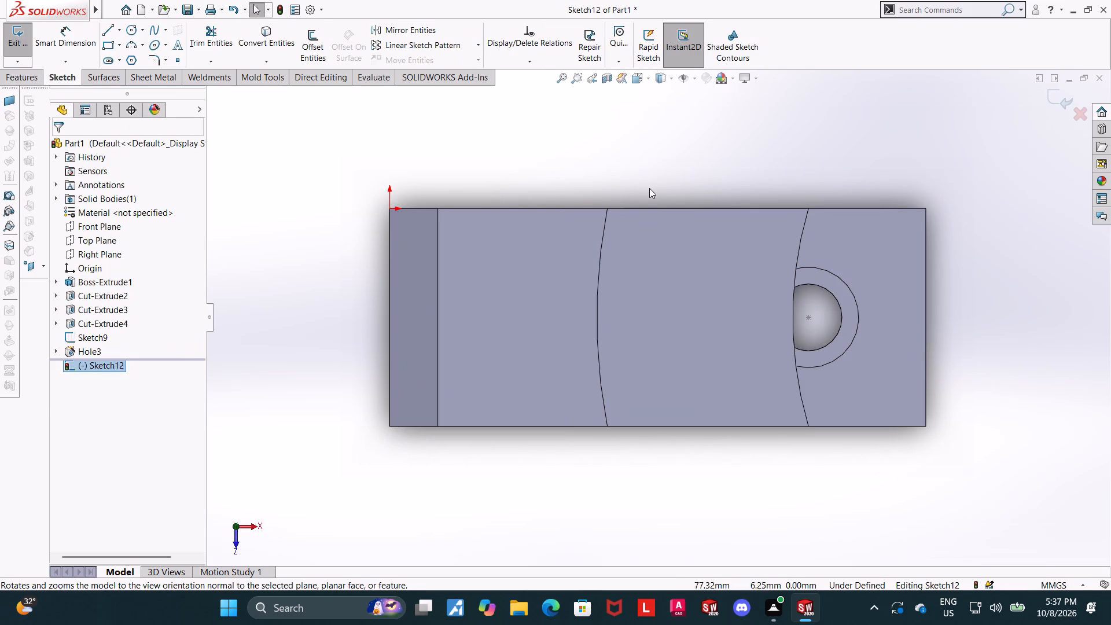
click(272, 34)
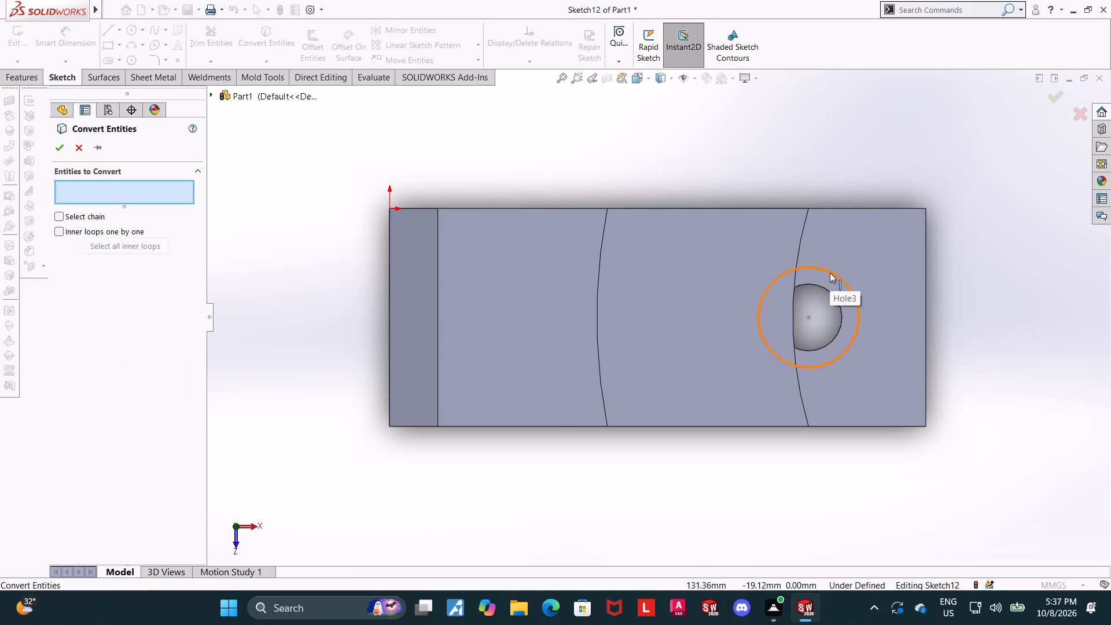
click(830, 273)
click(56, 148)
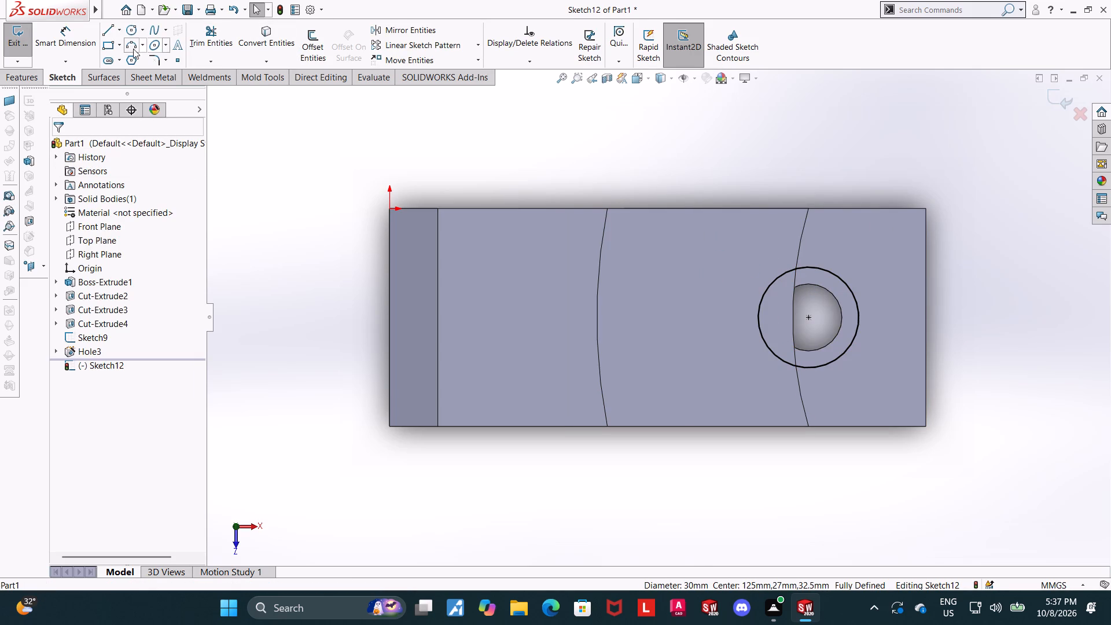
click(1057, 103)
Cut-extrude the 30 mm circle from the middle step's top face with Up To Surface, ending at the low step's top face.
click(204, 30)
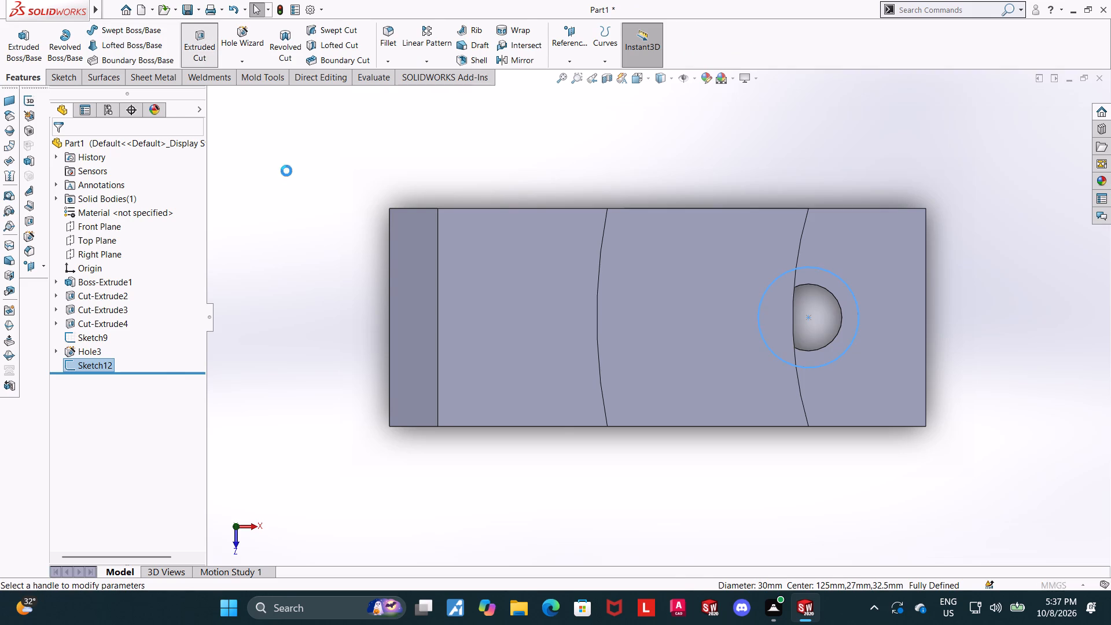
middle_drag(315, 221, 311, 95)
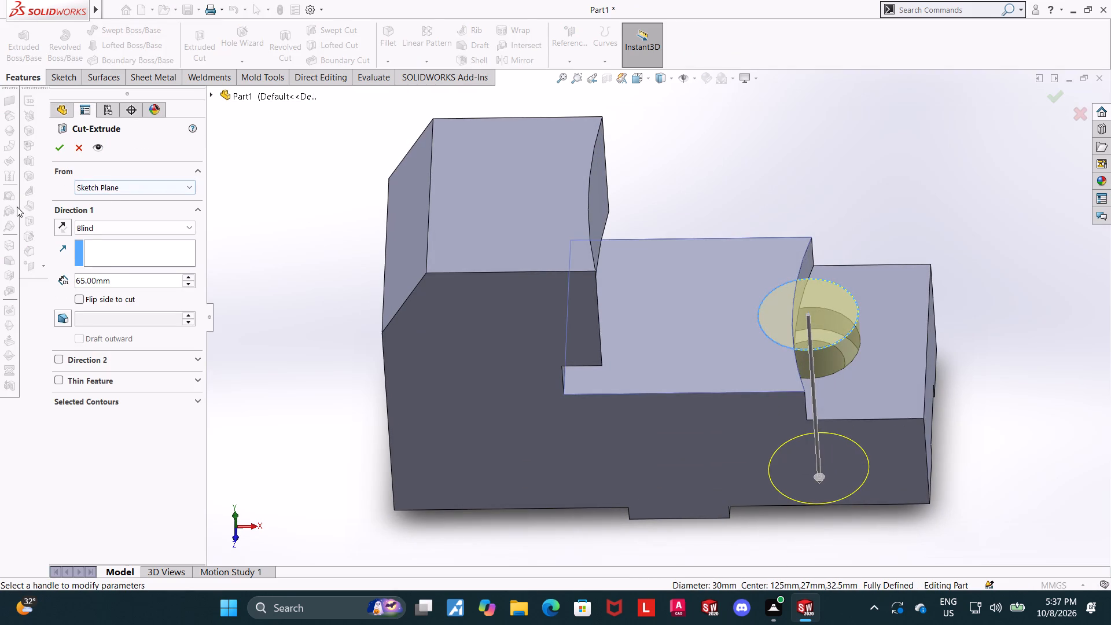
click(98, 230)
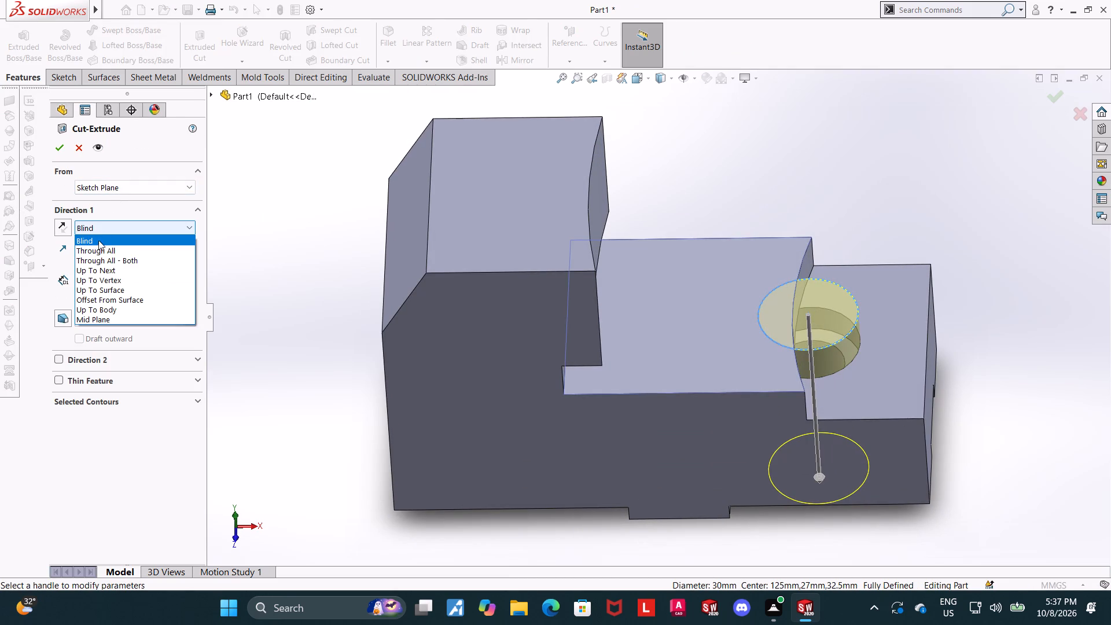
click(93, 274)
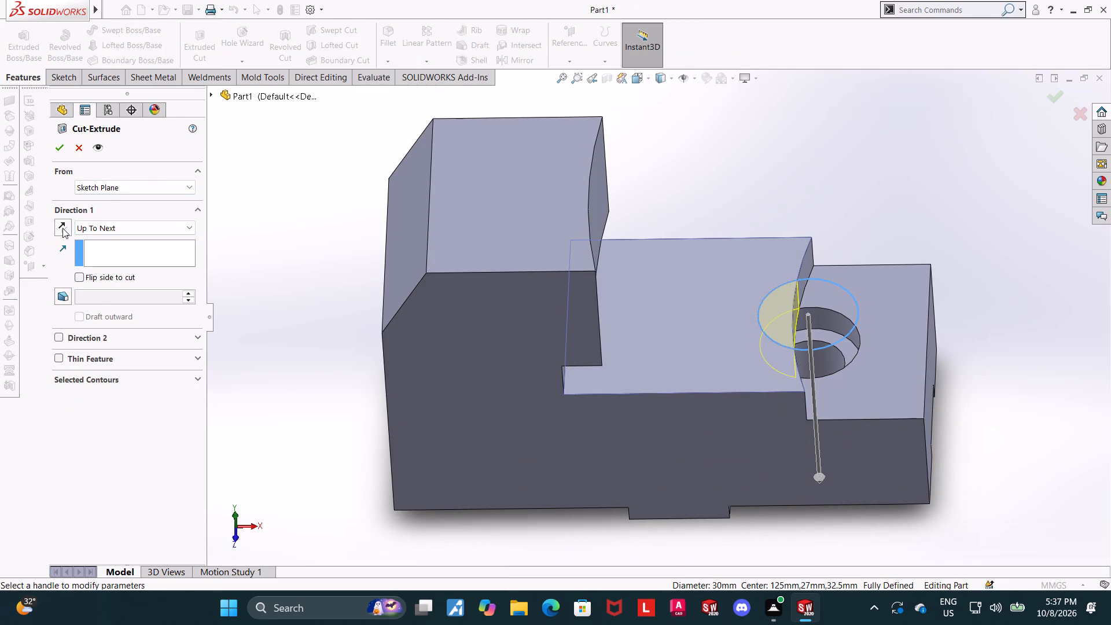
click(62, 228)
click(62, 227)
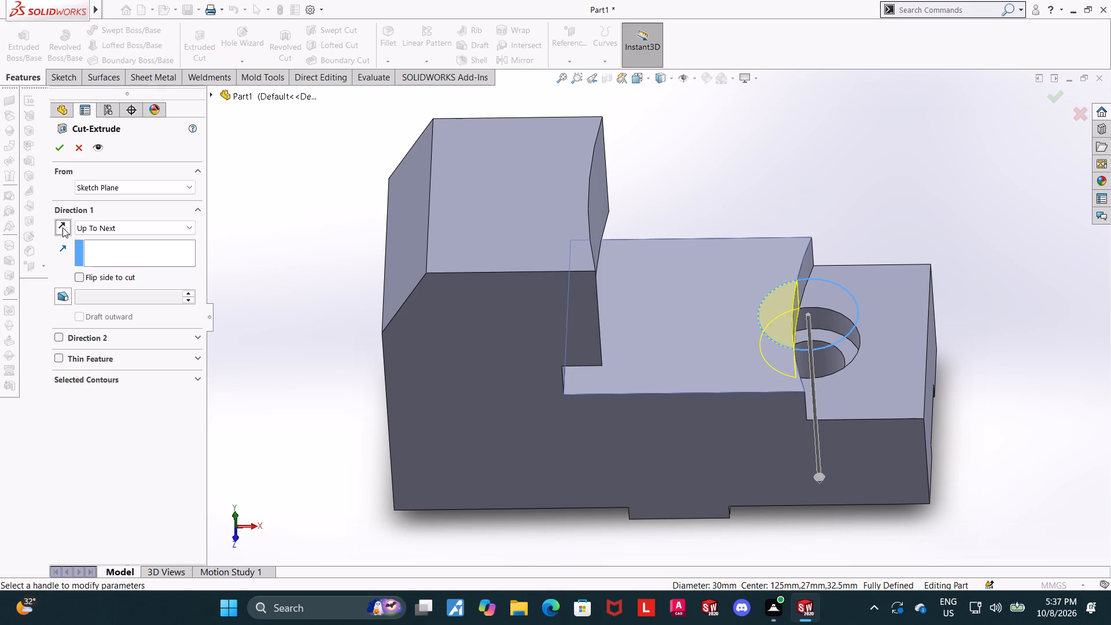
middle_drag(866, 281, 827, 263)
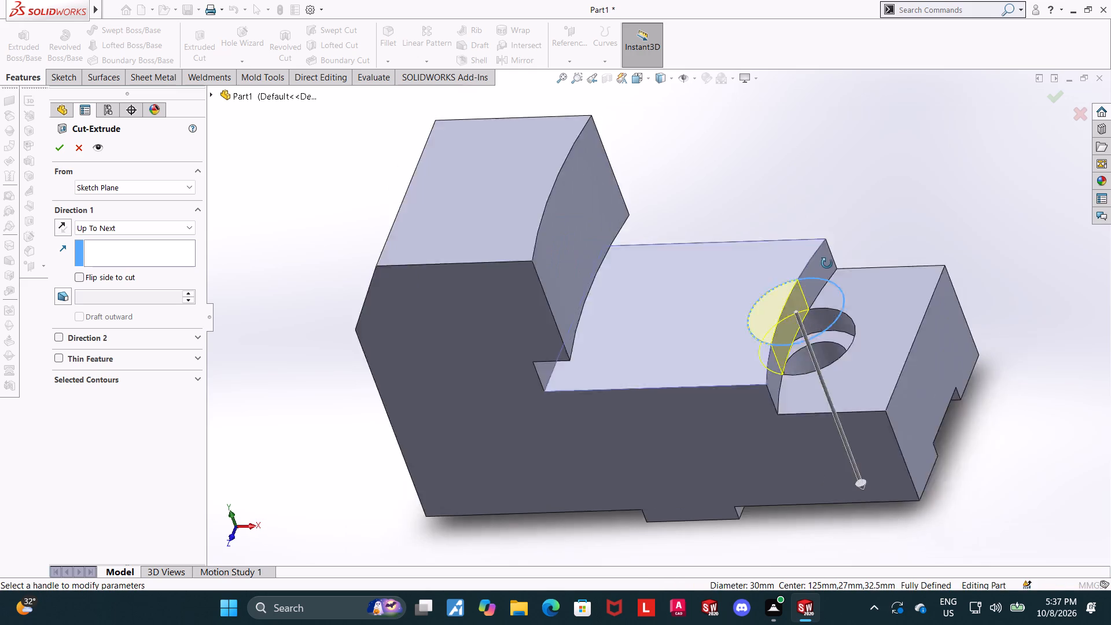
middle_drag(827, 263, 811, 241)
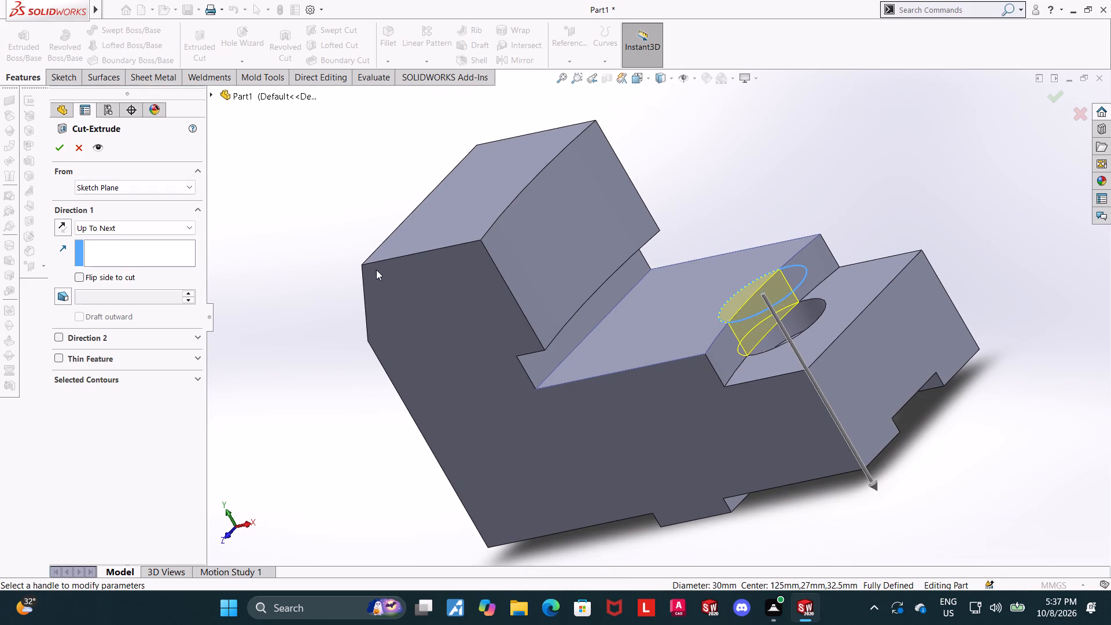
scroll(796, 345, up, 1)
middle_drag(789, 347, 775, 360)
scroll(756, 320, down, 7)
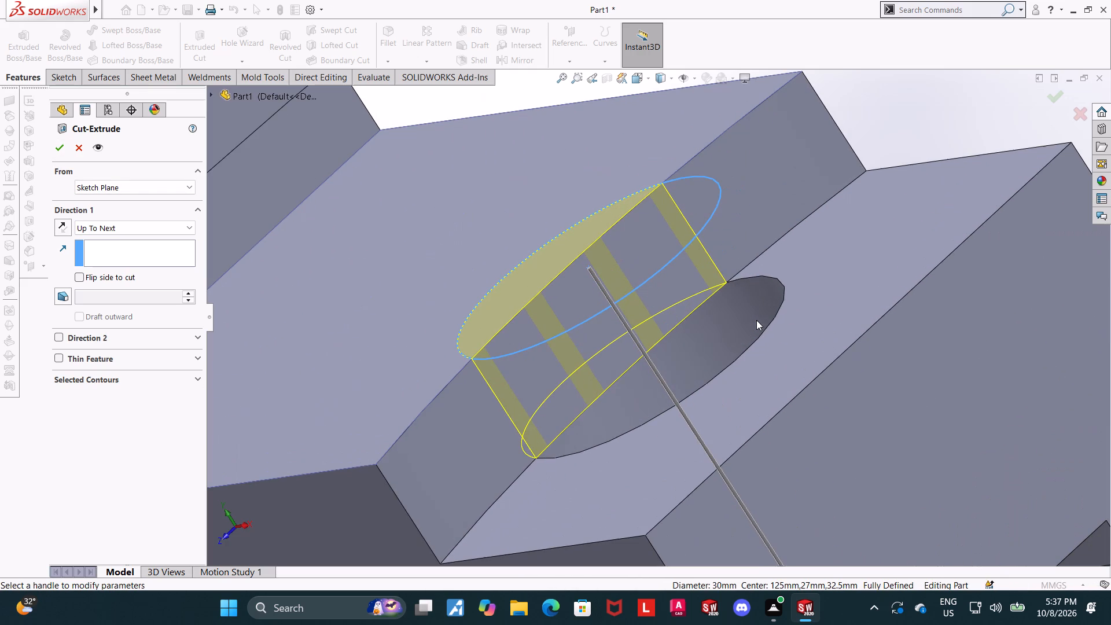
click(86, 226)
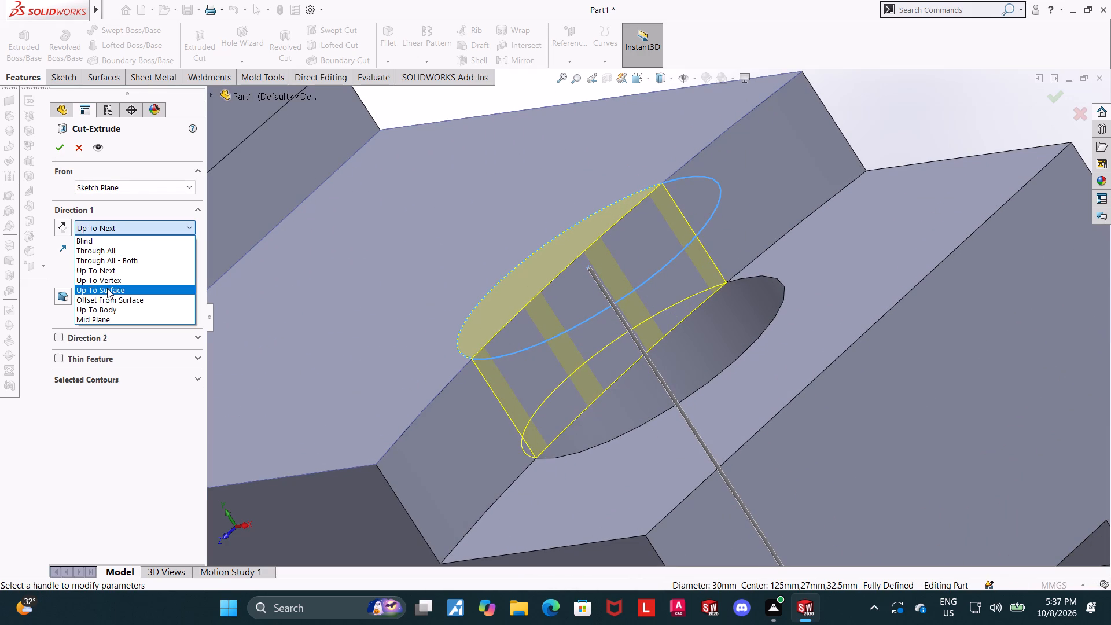
click(107, 288)
click(835, 242)
scroll(834, 245, up, 3)
middle_drag(811, 247, 847, 284)
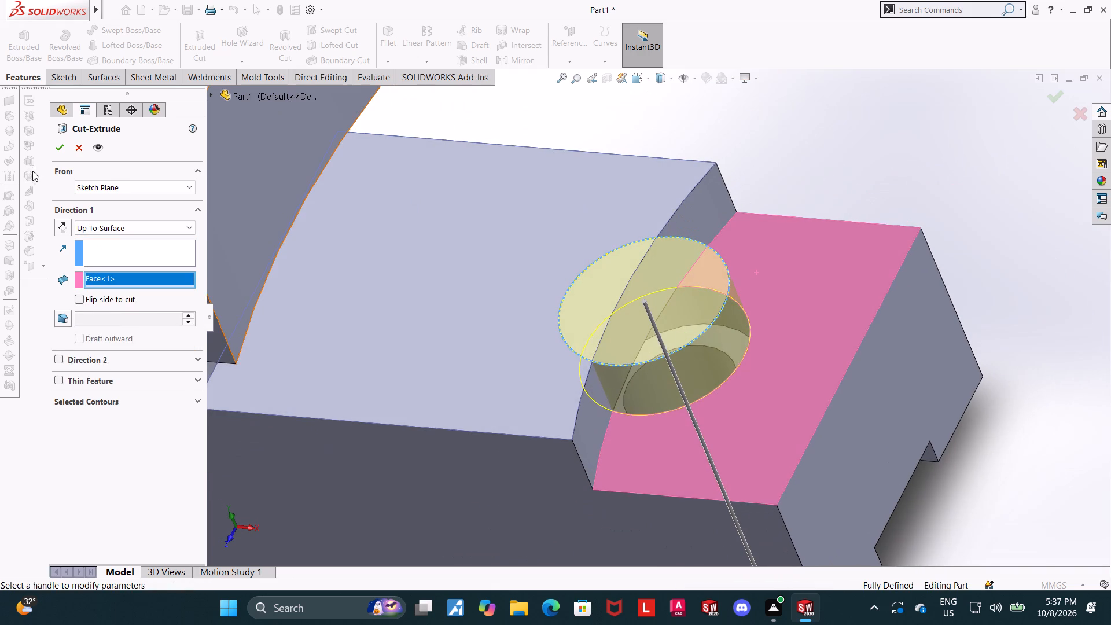
click(52, 149)
scroll(697, 256, up, 3)
click(840, 252)
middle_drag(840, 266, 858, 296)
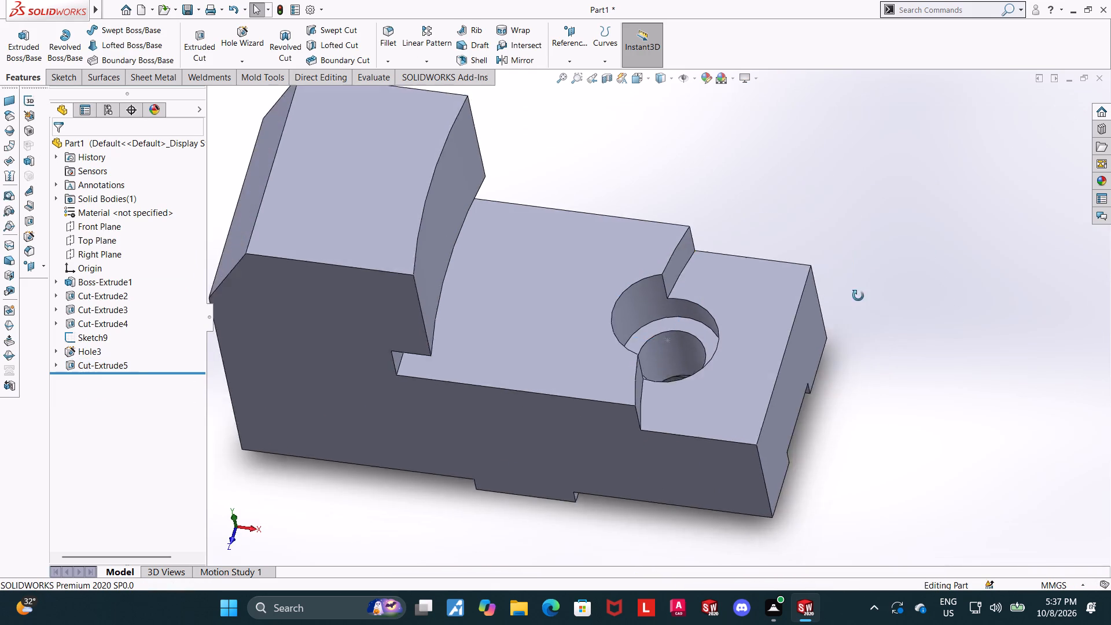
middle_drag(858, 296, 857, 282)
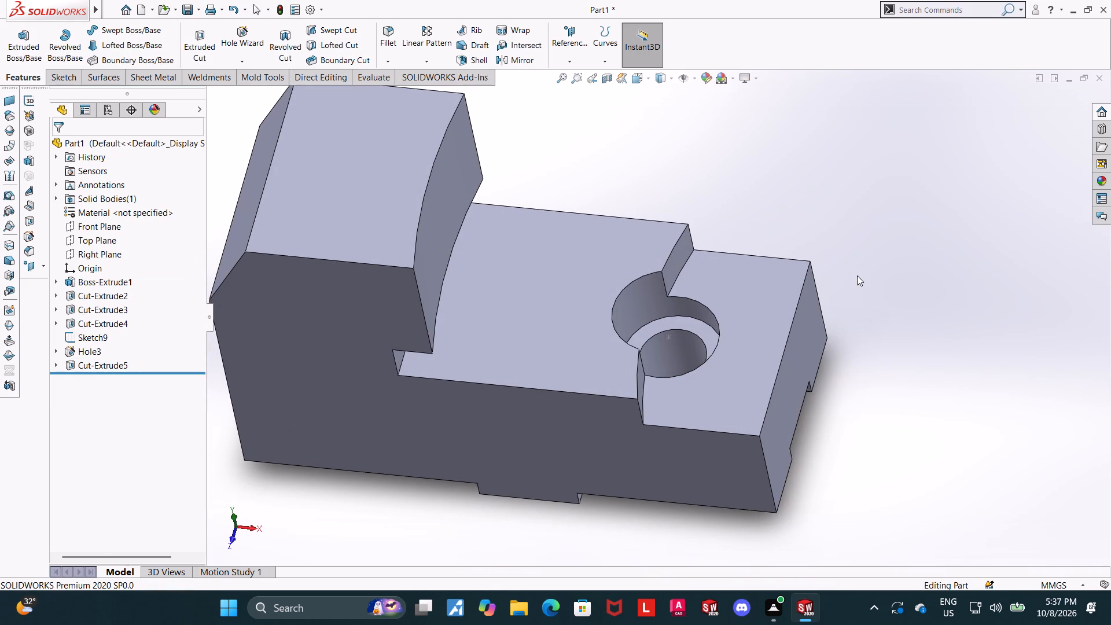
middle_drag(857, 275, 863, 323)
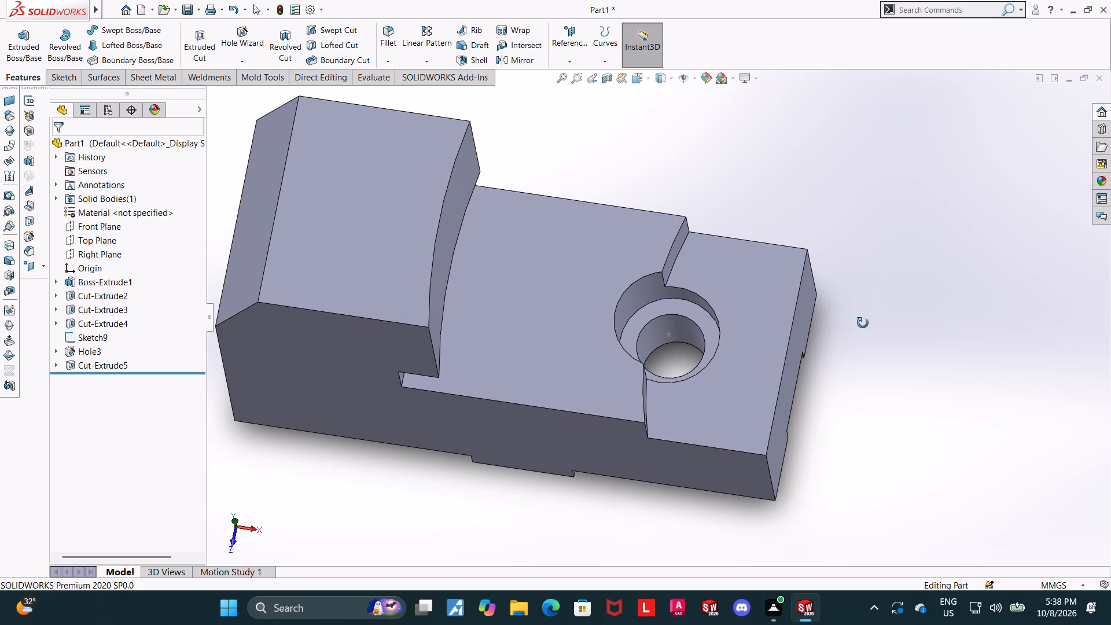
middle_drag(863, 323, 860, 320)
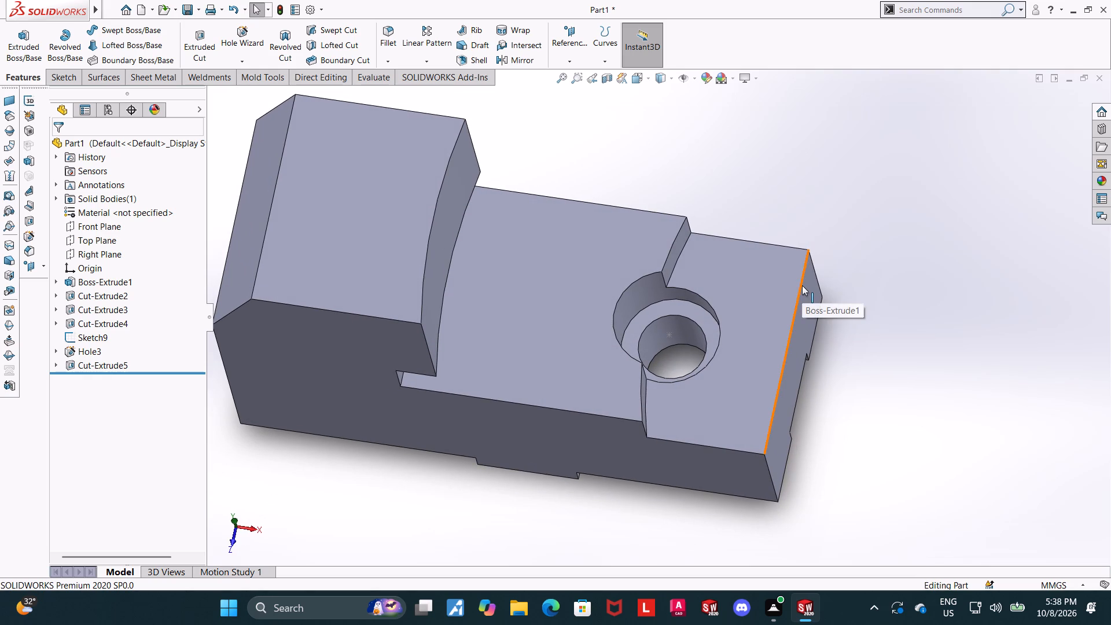
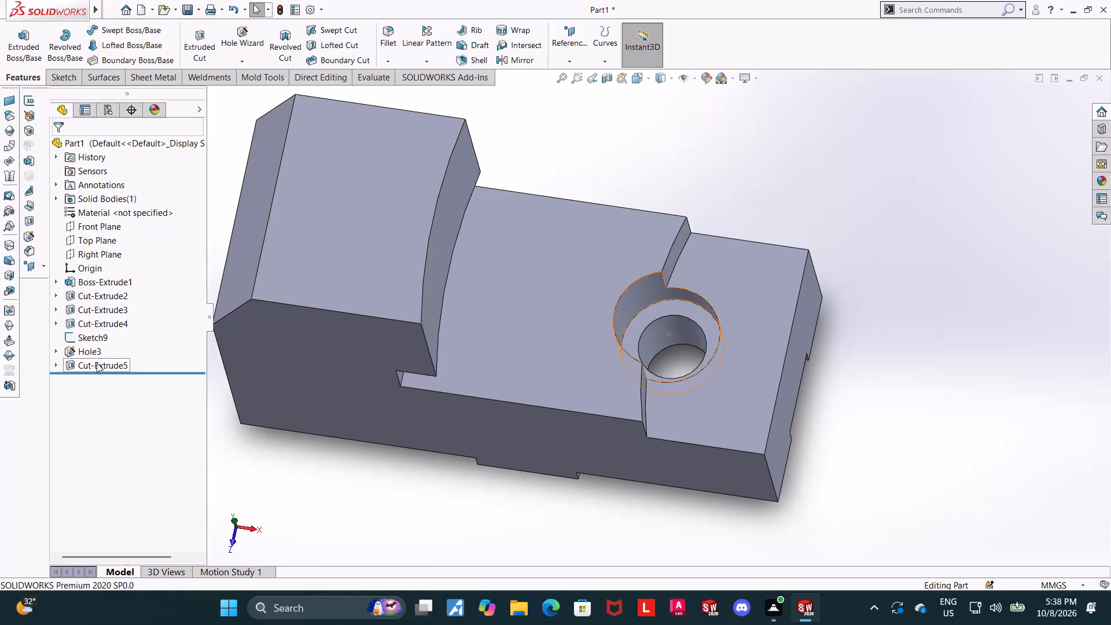
Review the low step's counterbored hole specification and close it without changes.
click(82, 351)
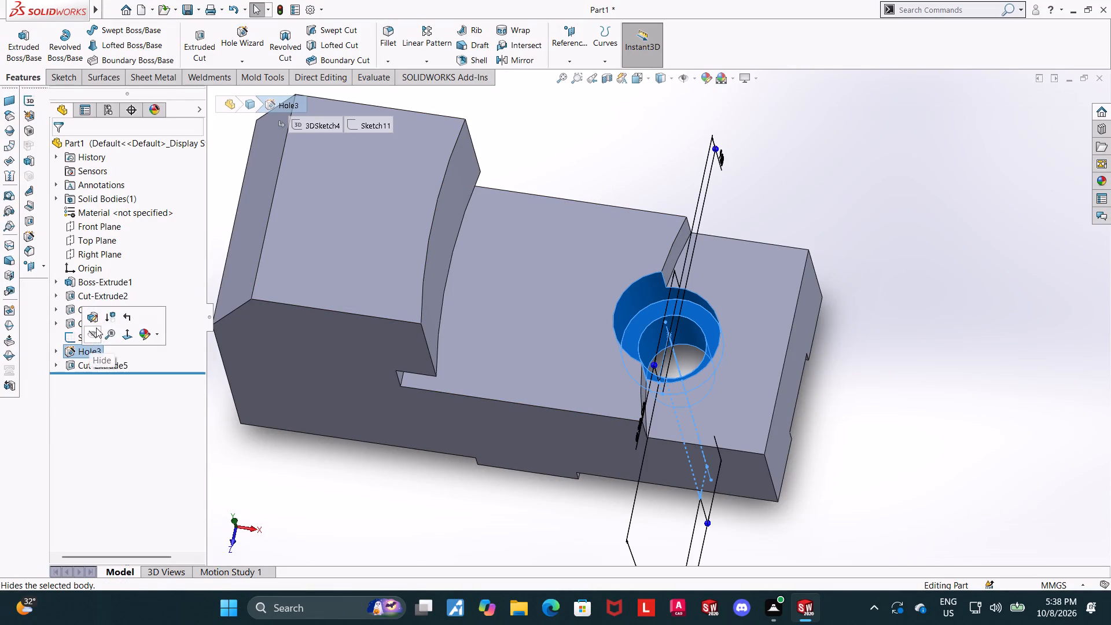
click(94, 321)
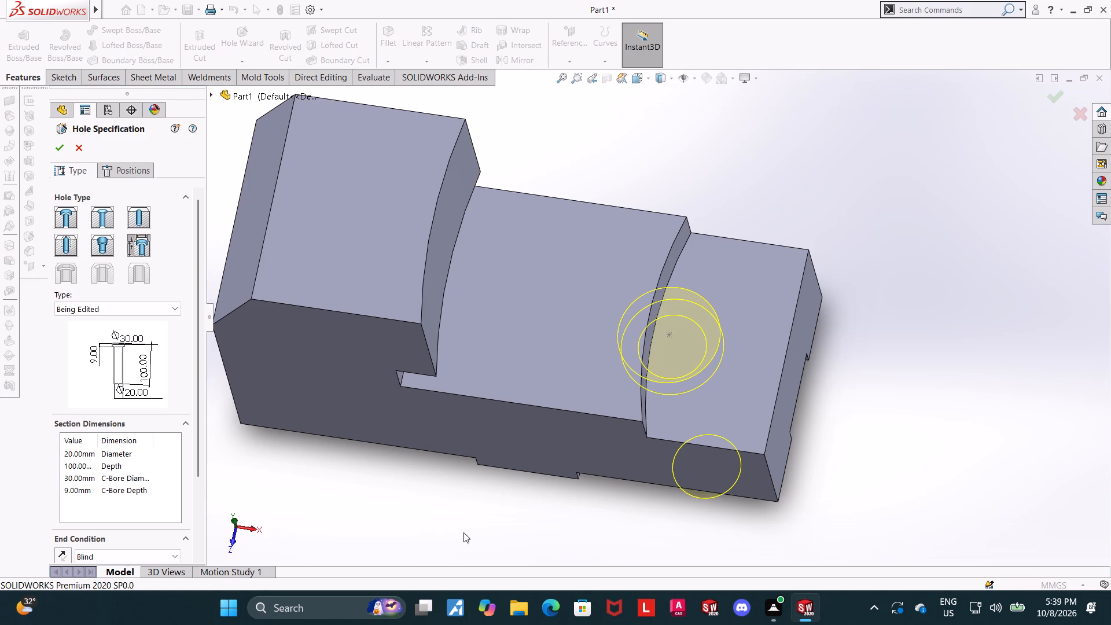
middle_drag(817, 360, 841, 293)
key(Escape)
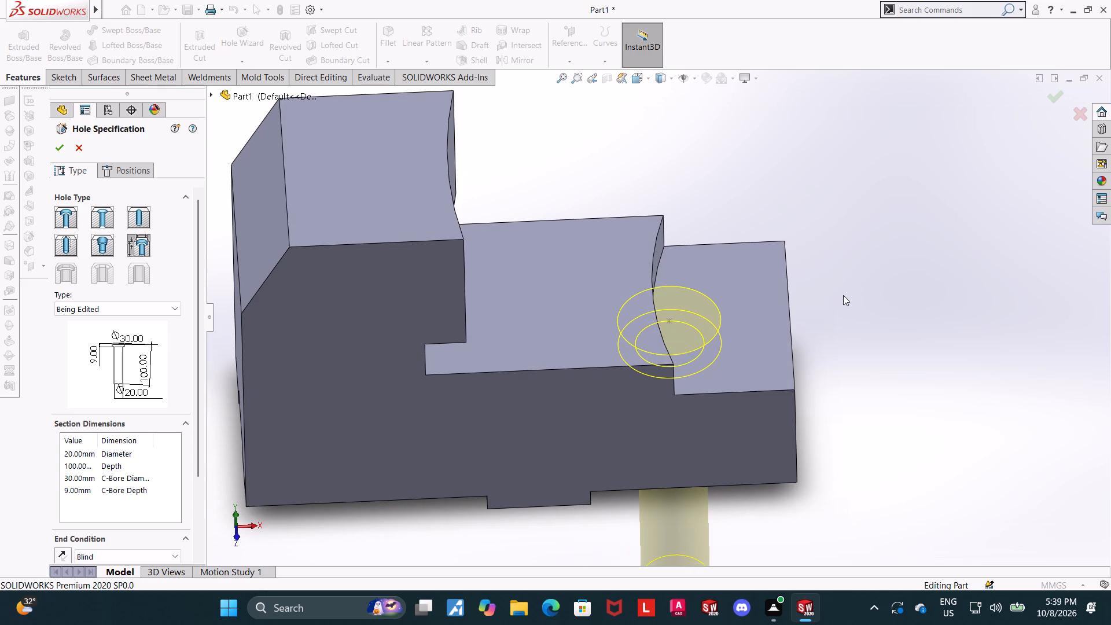
click(76, 150)
Examine the low step's hole-position sketch and its dimensions, viewed square-on and from an angle.
click(86, 334)
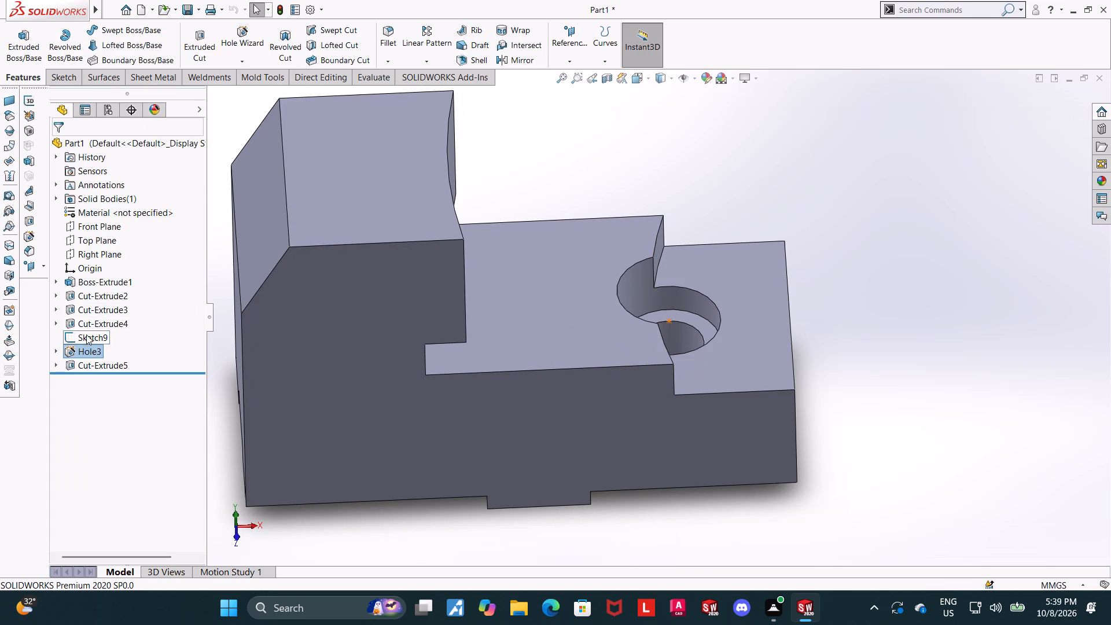
click(127, 323)
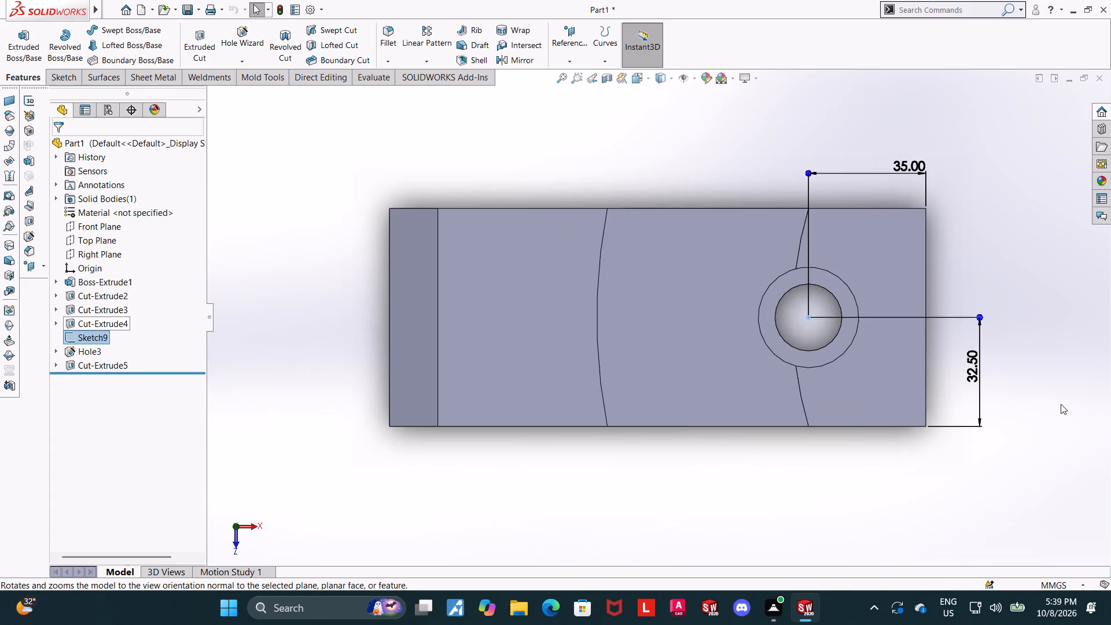
scroll(1057, 403, up, 3)
scroll(969, 292, down, 3)
scroll(794, 290, down, 3)
scroll(650, 316, up, 1)
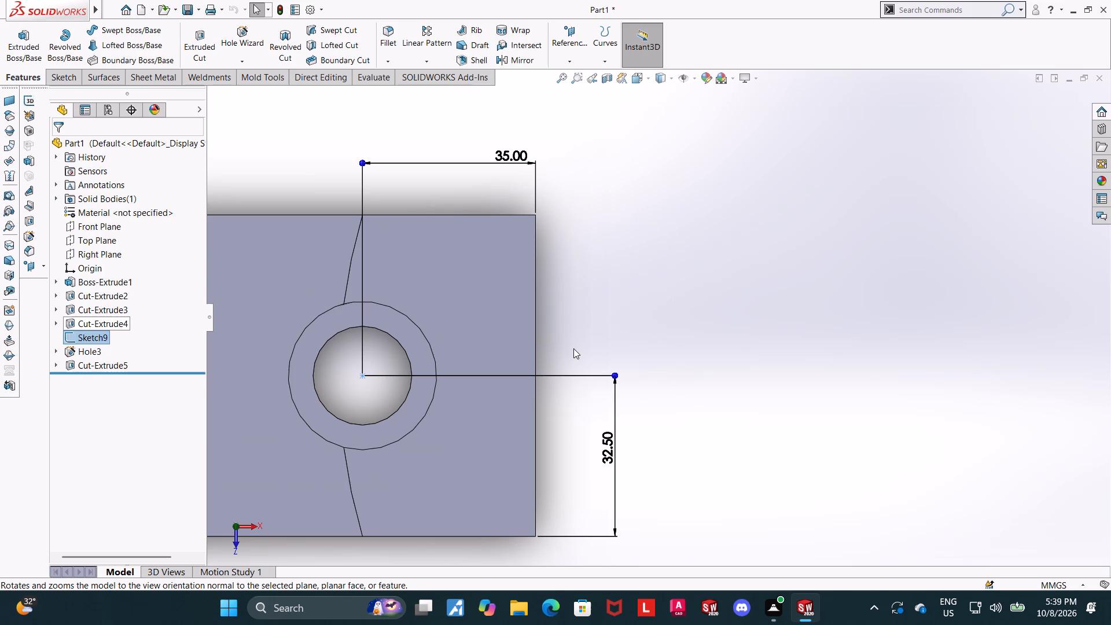
scroll(558, 364, up, 2)
scroll(582, 422, down, 2)
middle_drag(625, 384, 639, 343)
scroll(639, 343, up, 6)
middle_drag(633, 360, 626, 259)
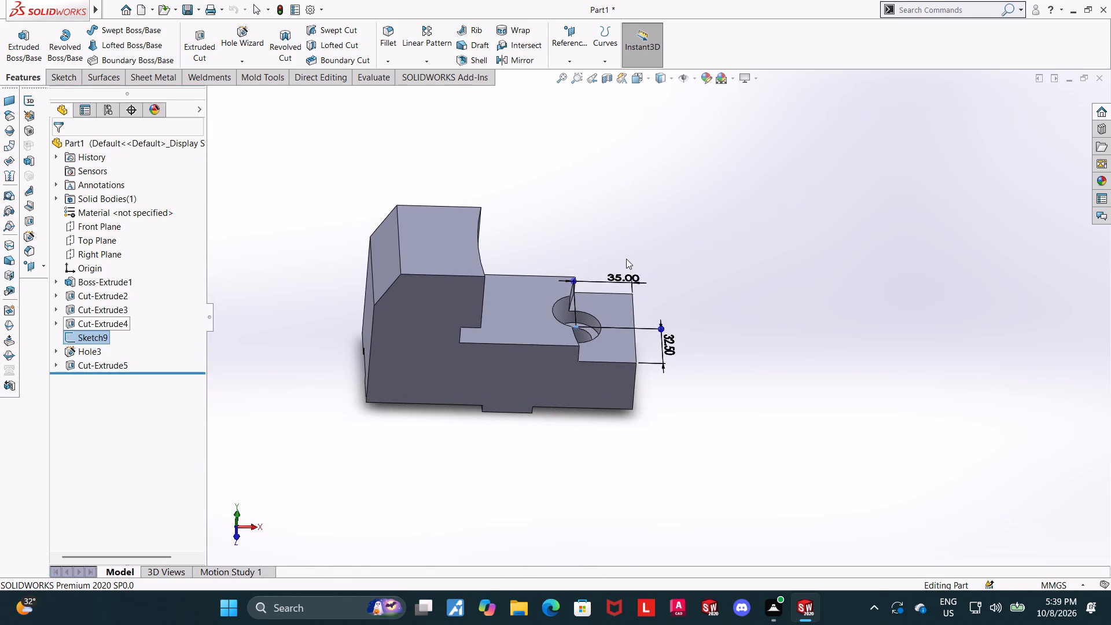
scroll(626, 259, down, 3)
middle_drag(628, 311, 621, 314)
key(ctrl+z)
key(ctrl+z)
key(ctrl+z)
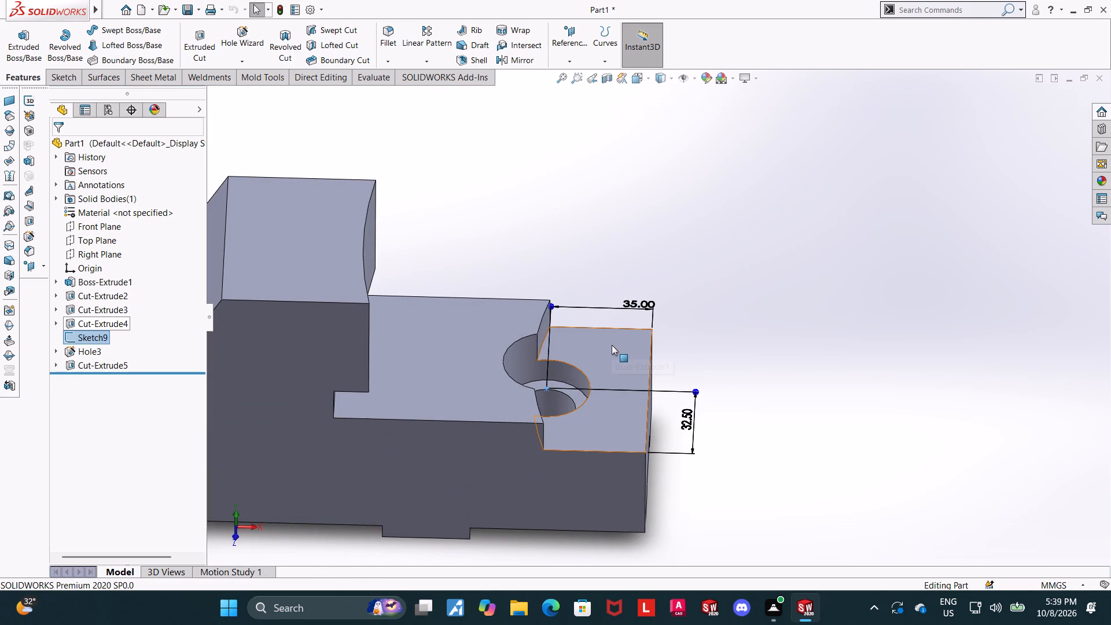
key(Escape)
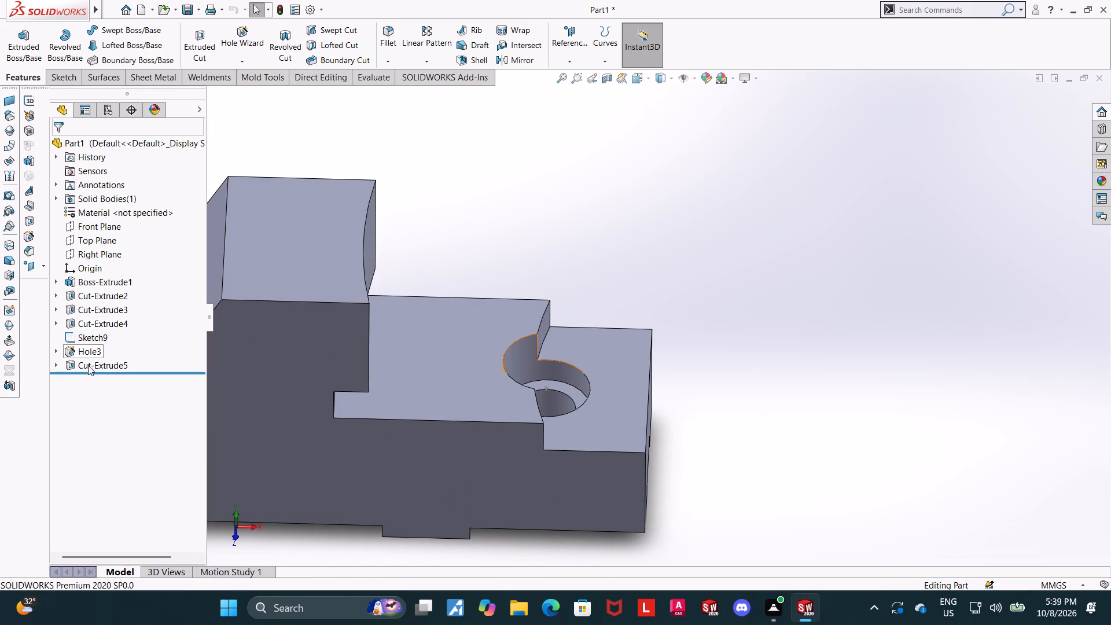
Delete the 30 mm circular cut-extrude through the middle step's wall, keeping its sketch.
right_click(88, 365)
click(105, 425)
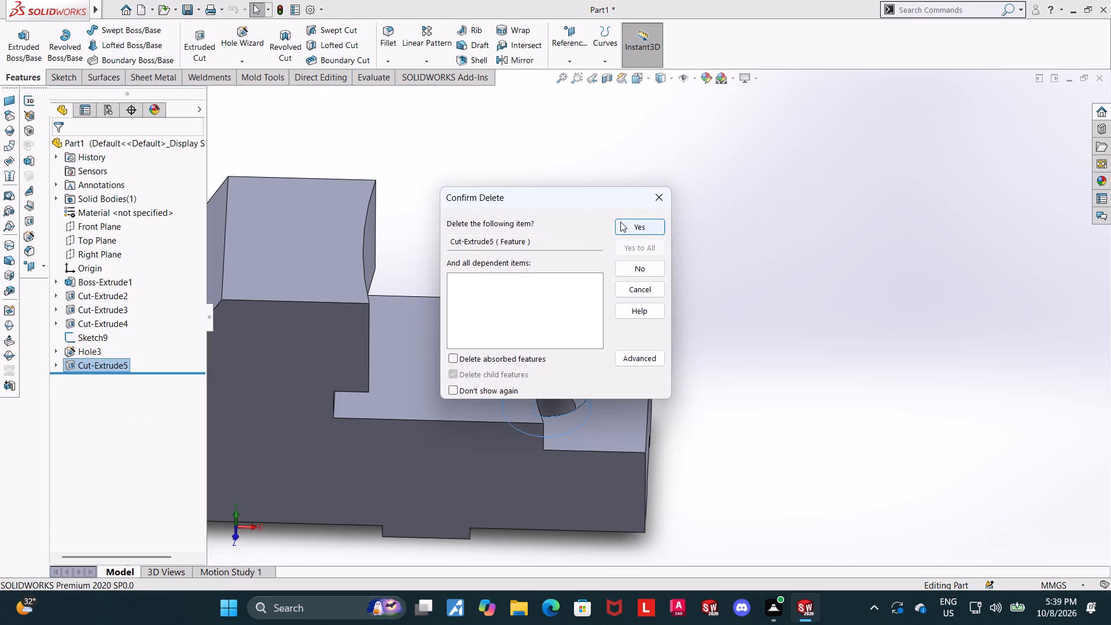
click(629, 222)
Start a sketch on the tallest step's top face and place a point about 34 mm from the block's bevelled end.
scroll(666, 237, up, 5)
middle_drag(696, 248, 689, 275)
scroll(689, 274, up, 1)
click(693, 273)
scroll(651, 271, down, 4)
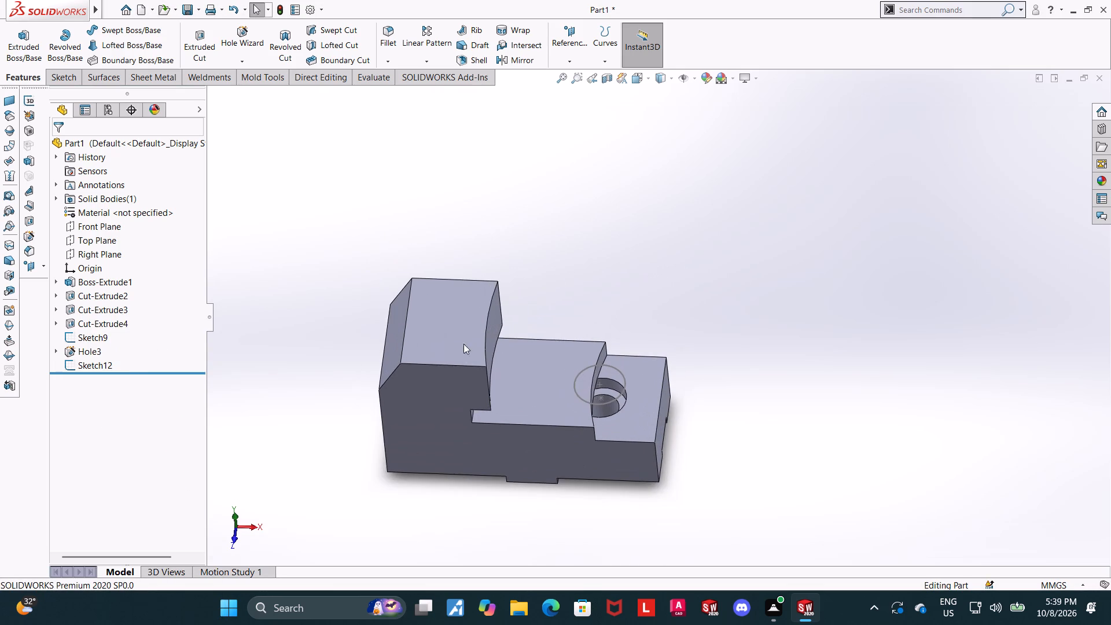
click(432, 340)
click(491, 308)
click(105, 383)
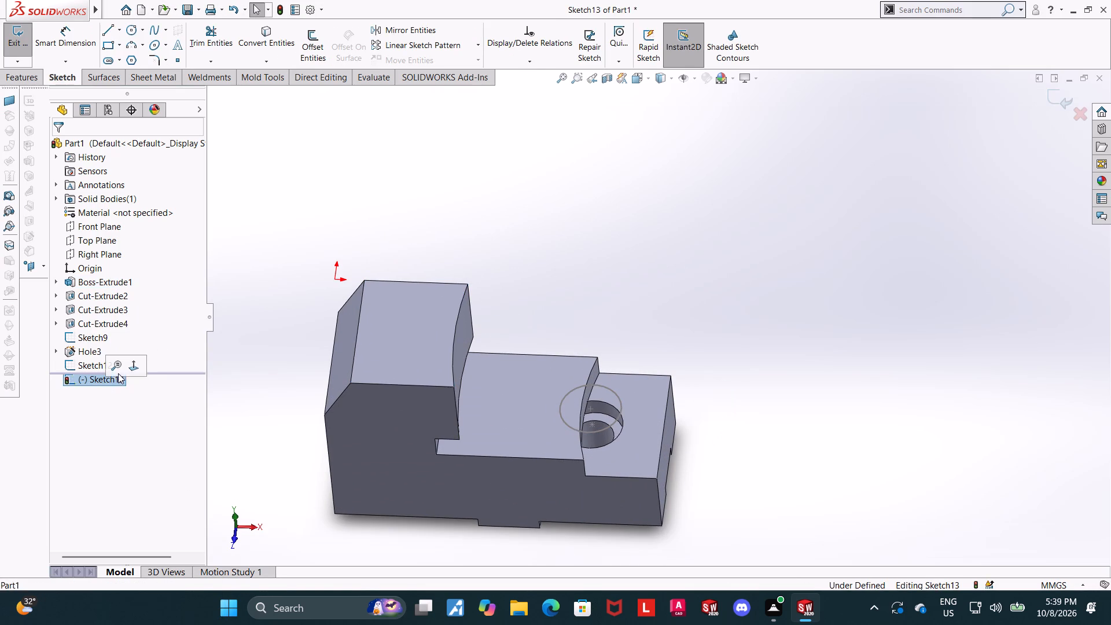
click(135, 365)
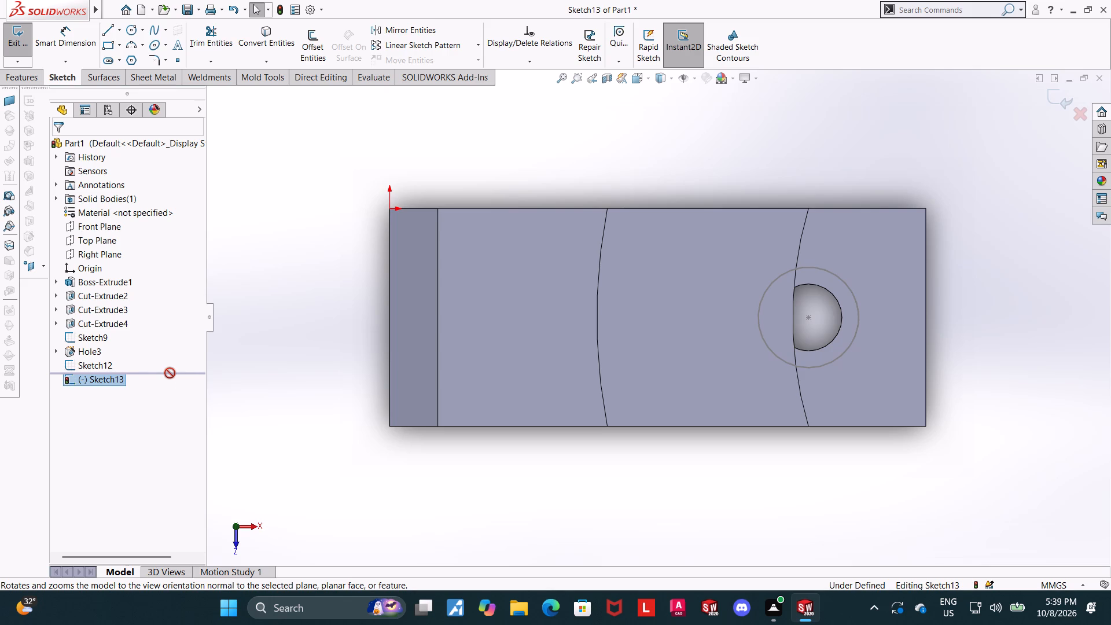
click(176, 65)
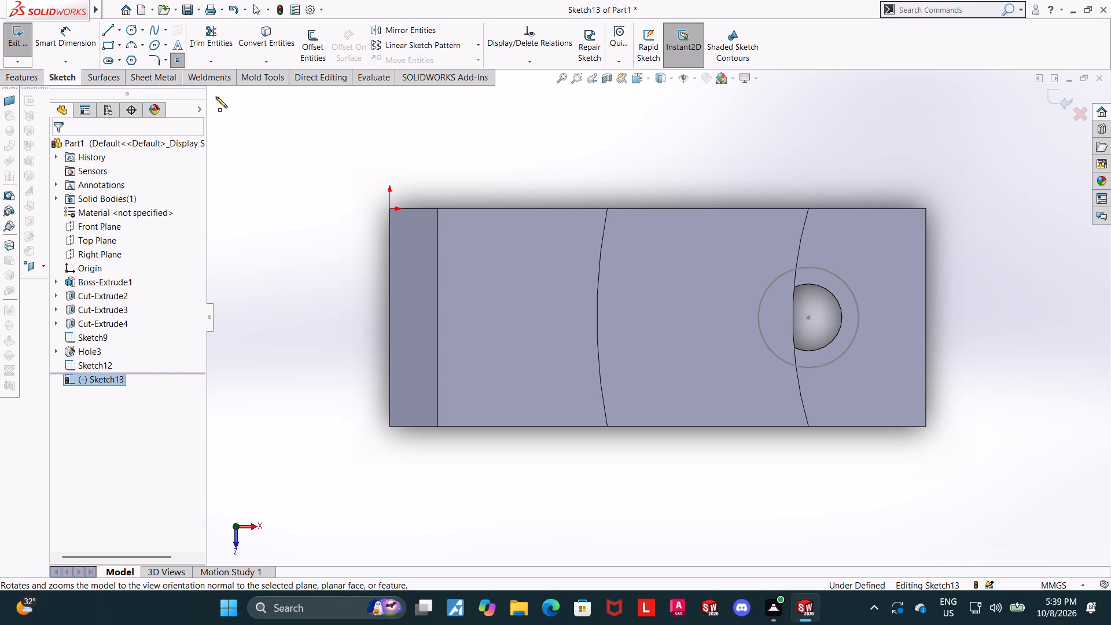
click(503, 319)
key(Escape)
key(Escape)
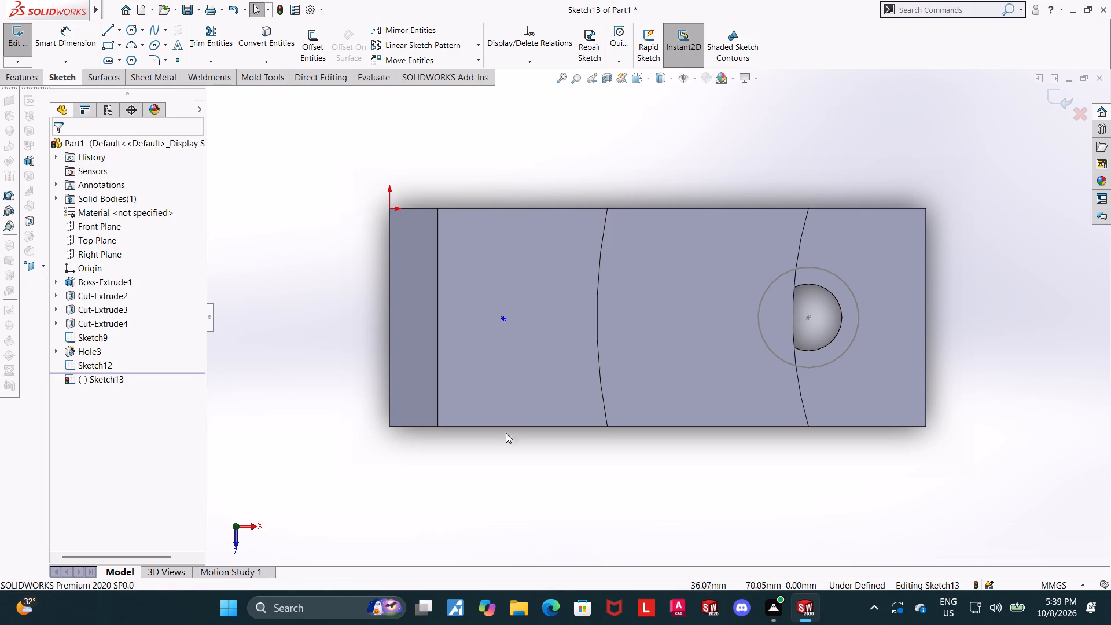
Add a Horizontal relation between the sketch point and the midpoint of the bevel's upper edge.
click(437, 319)
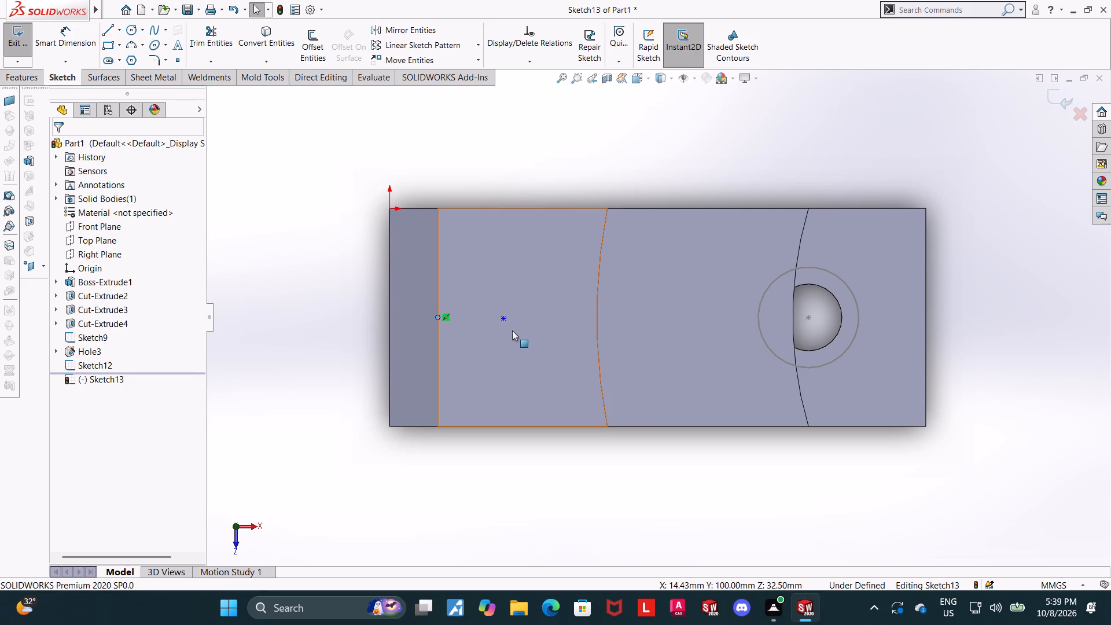
ctrl+click(502, 318)
click(64, 350)
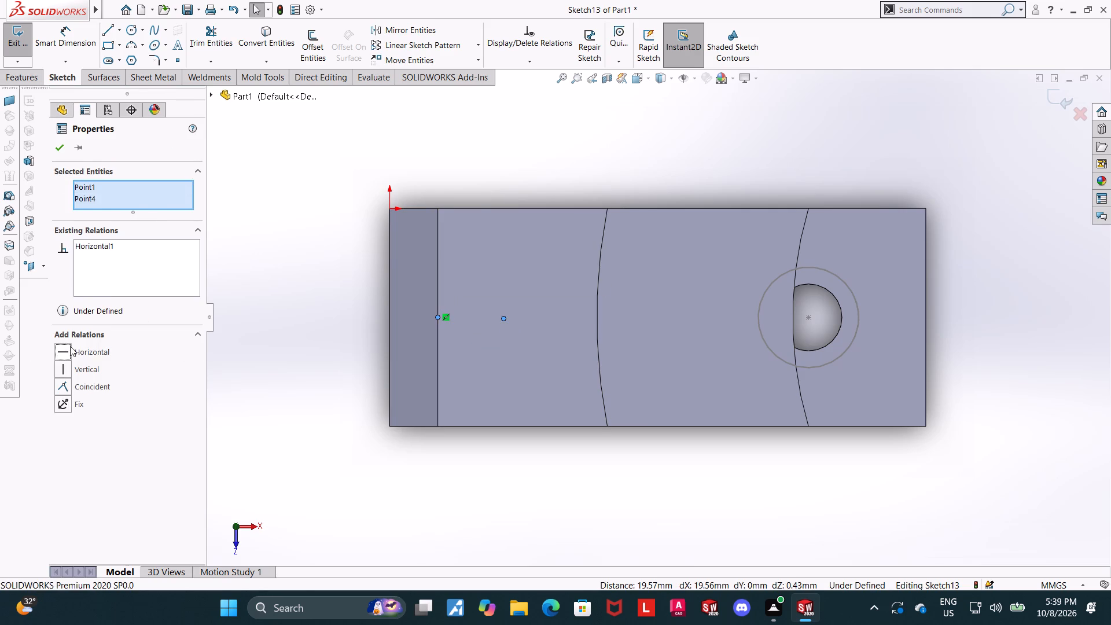
key(Escape)
Dimension the point 65/2 (32.5 mm) from the block's bevelled end and exit the sketch.
click(67, 38)
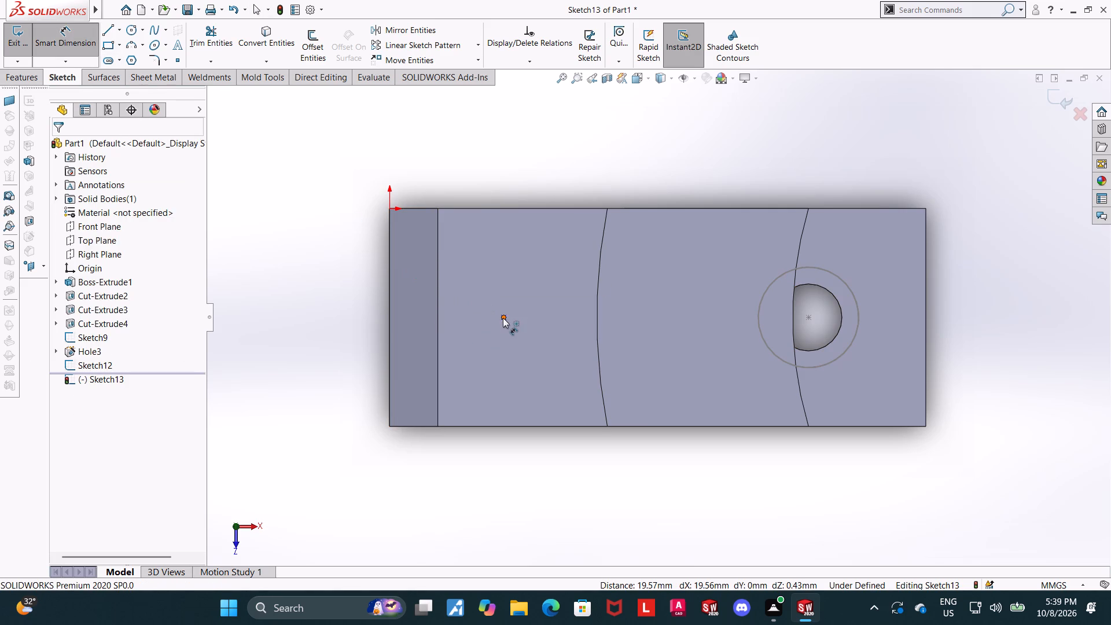
click(503, 318)
click(507, 424)
click(508, 425)
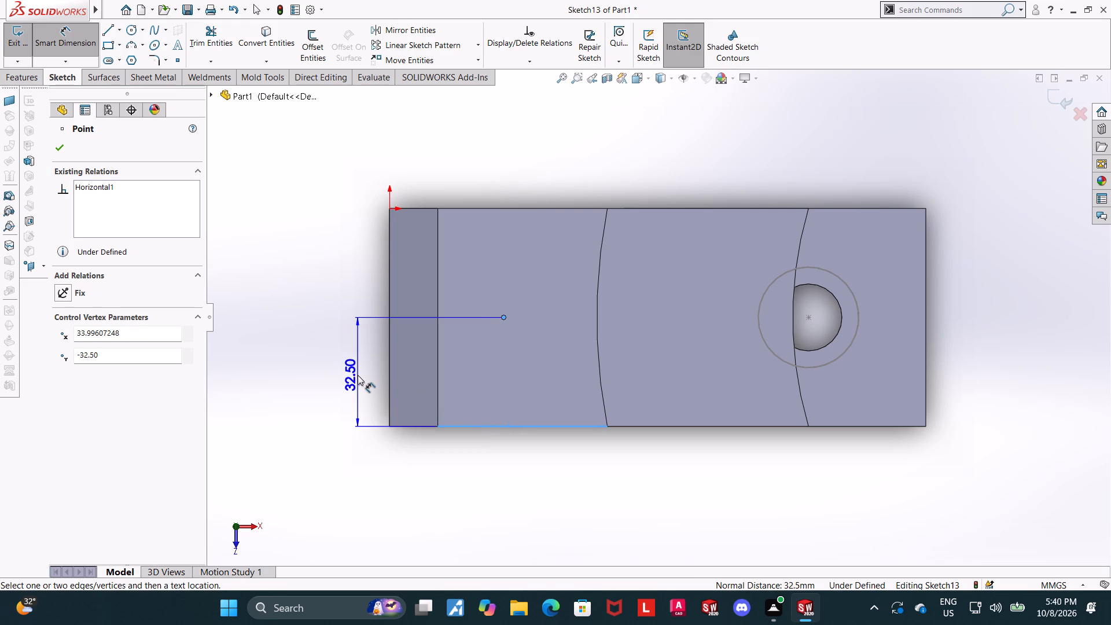
key(Escape)
click(389, 339)
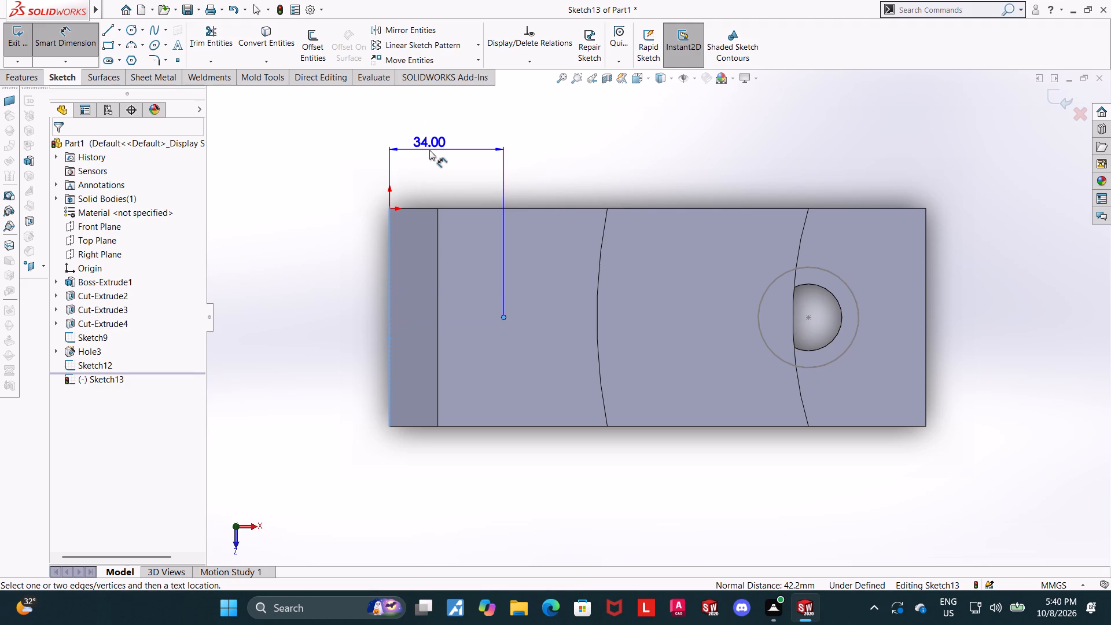
click(429, 150)
text(65/2)
key(Return)
key(Escape)
key(Escape)
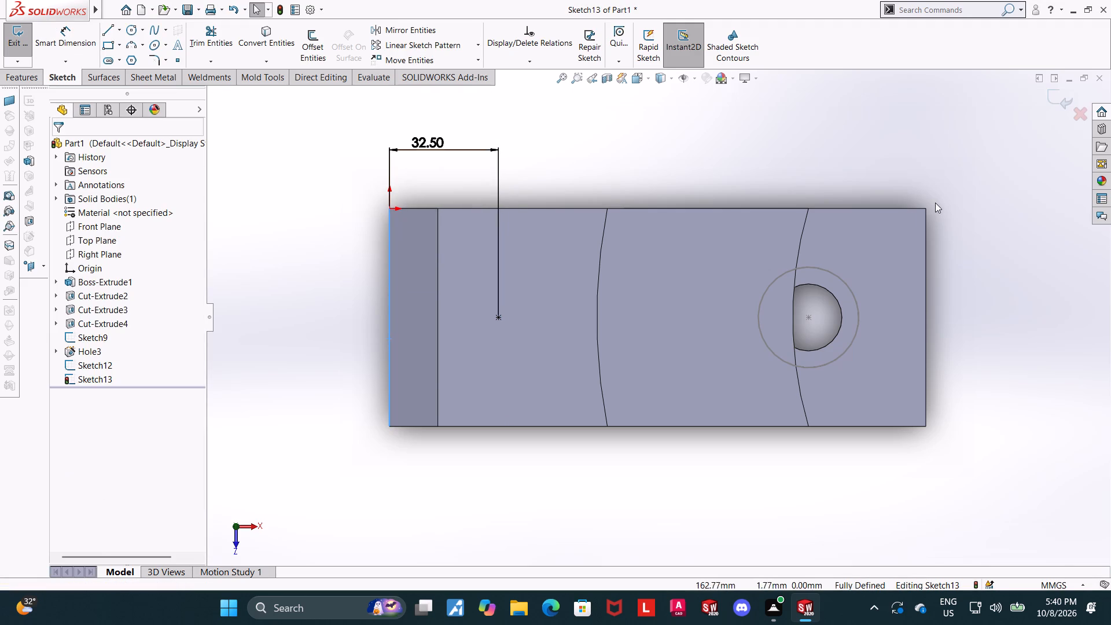
click(1060, 103)
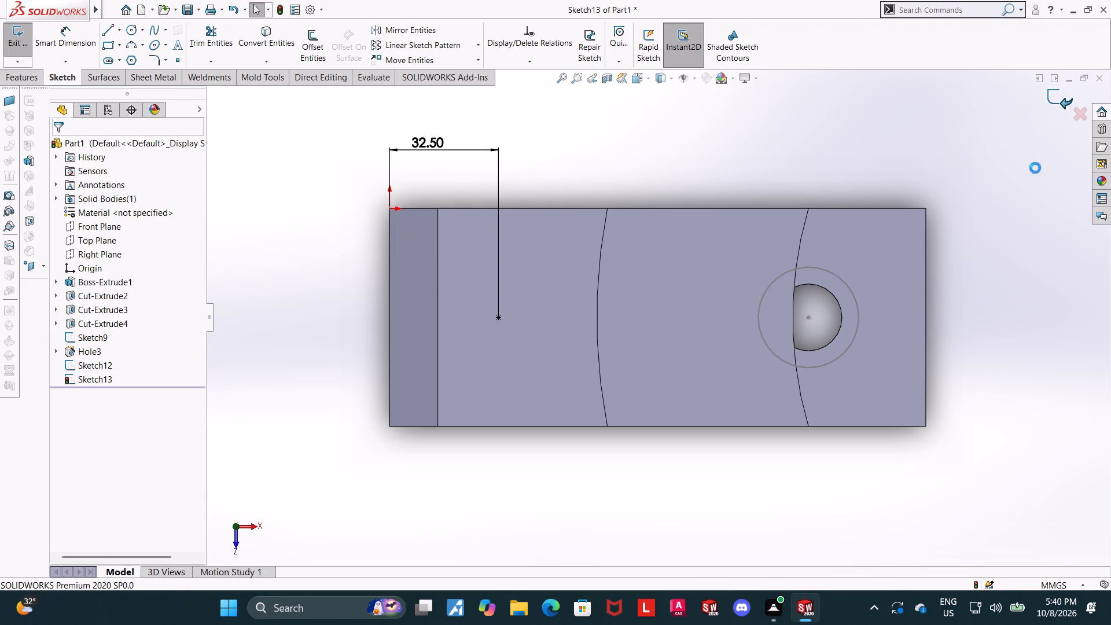
Add a counterbored hole at the tallest step's sketch point, 20 mm diameter and 100 mm deep, with a 30 mm by 9 mm counterbore.
scroll(886, 230, up, 2)
middle_drag(874, 261, 870, 140)
scroll(872, 139, up, 1)
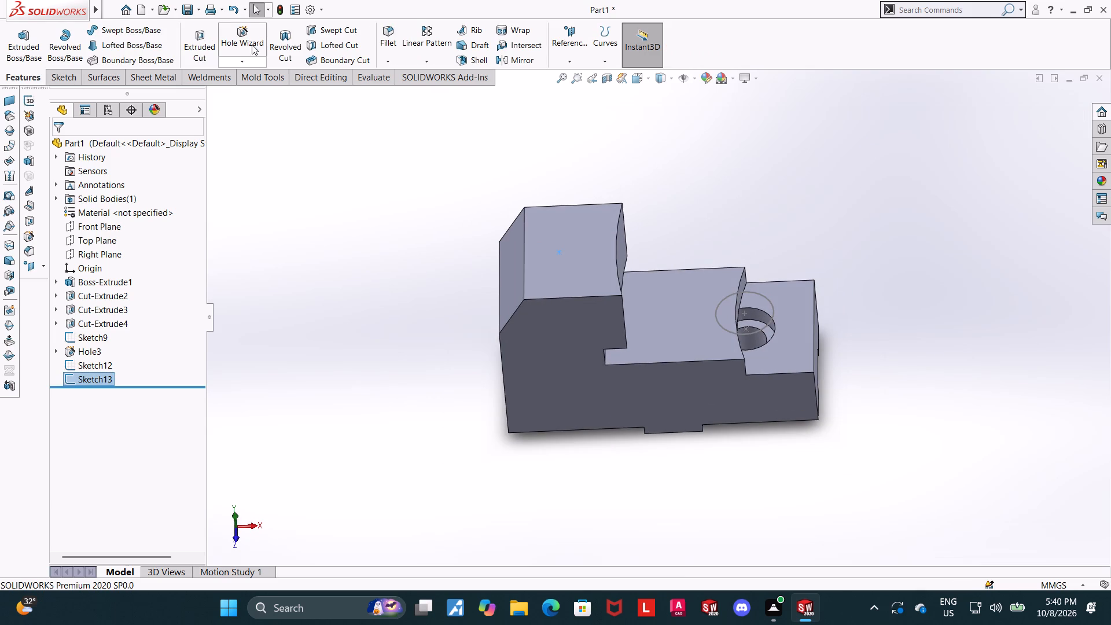
click(251, 41)
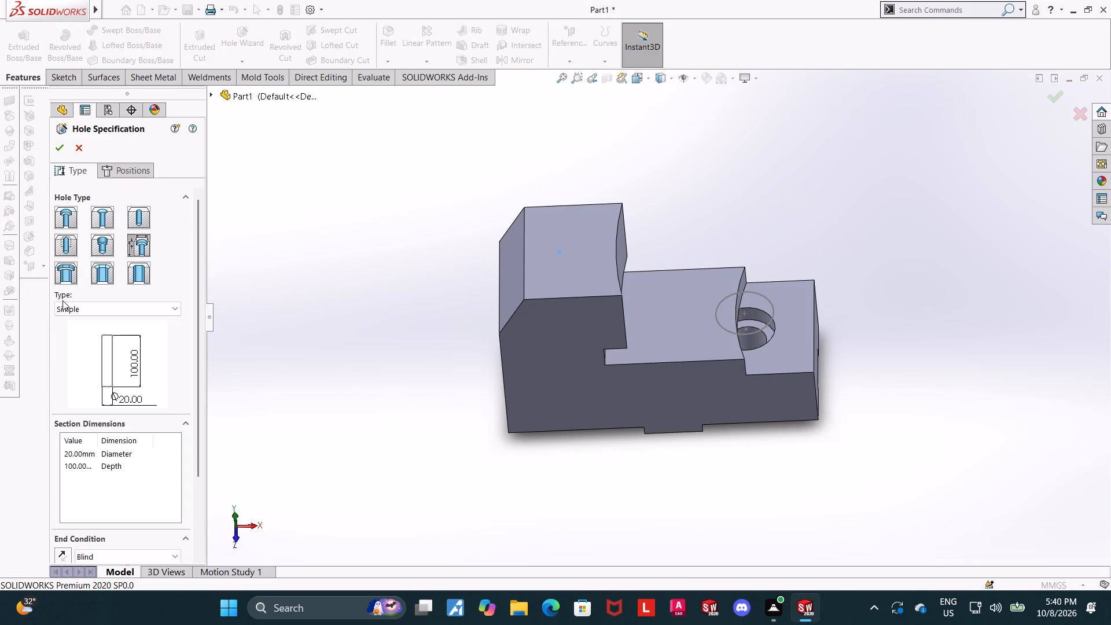
click(67, 306)
click(123, 386)
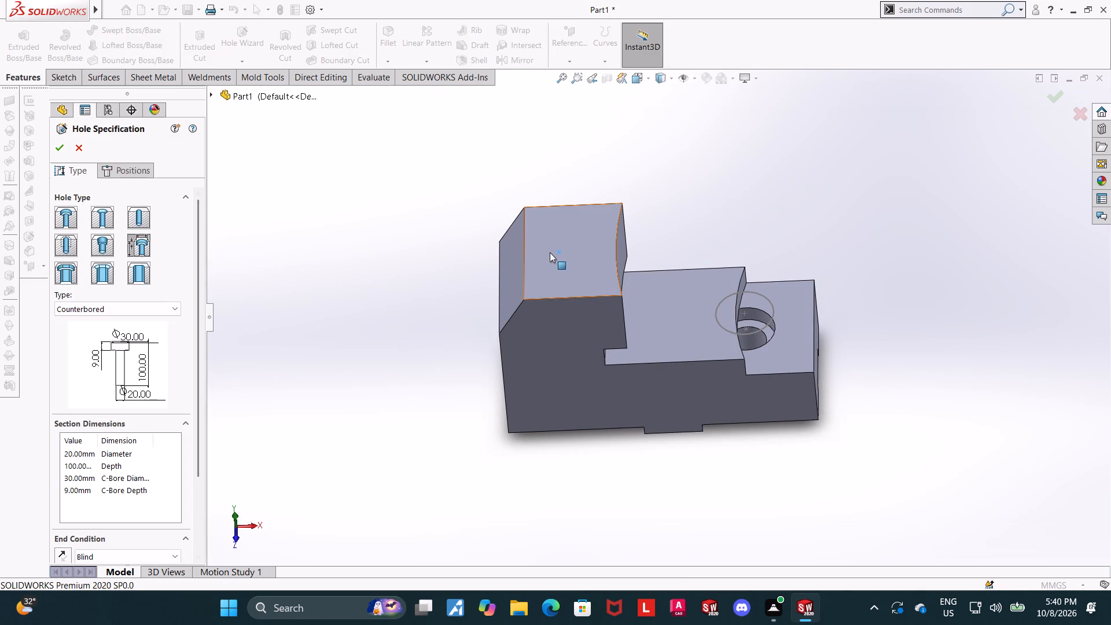
click(141, 175)
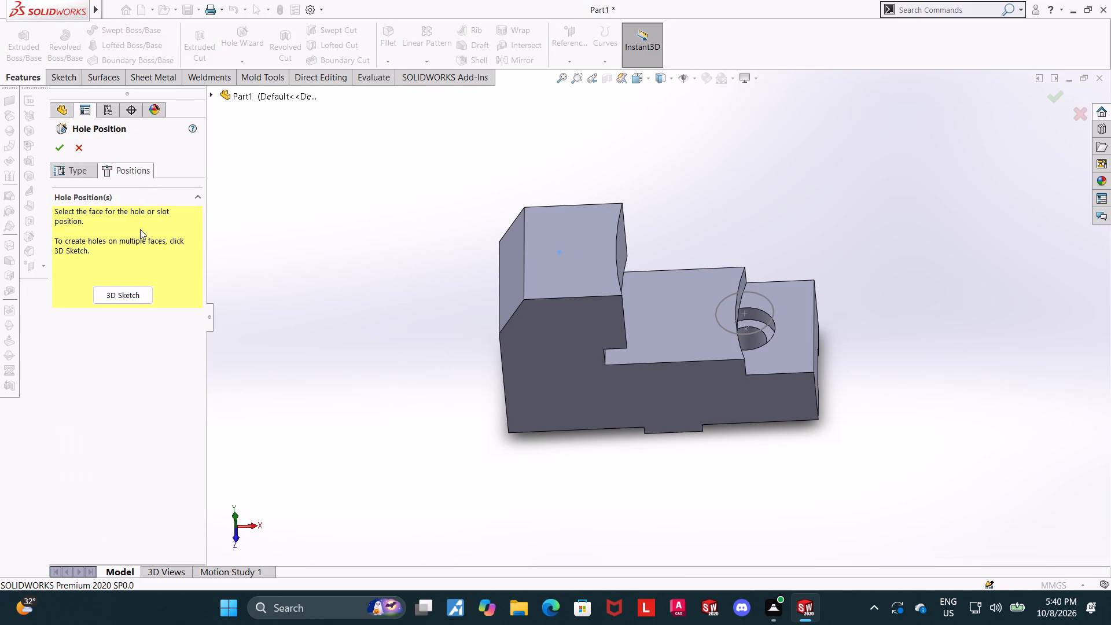
click(135, 292)
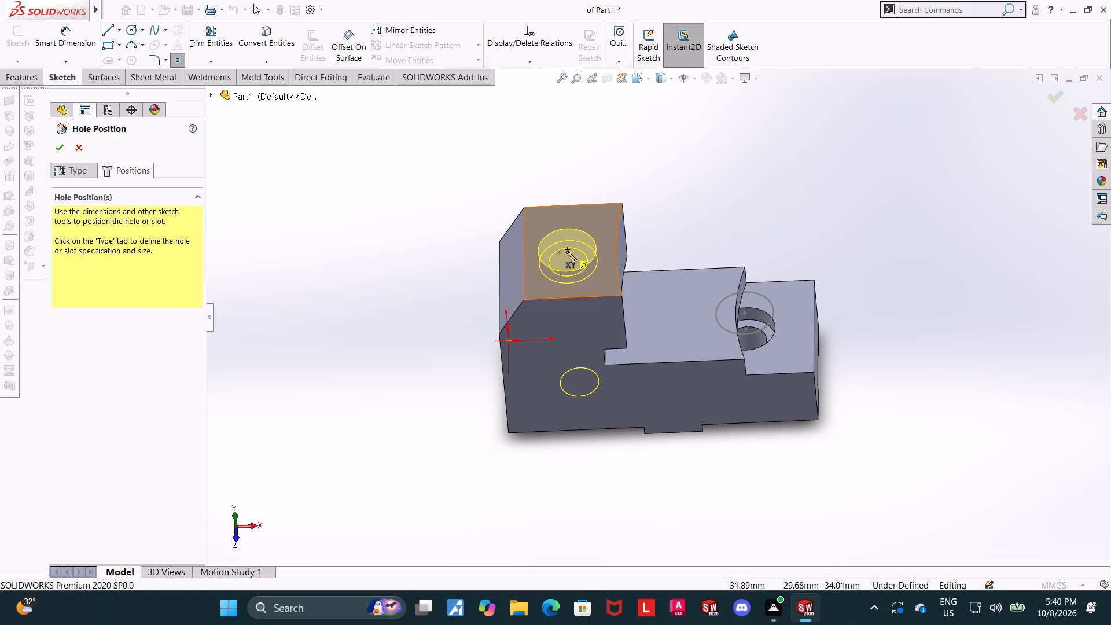
click(561, 251)
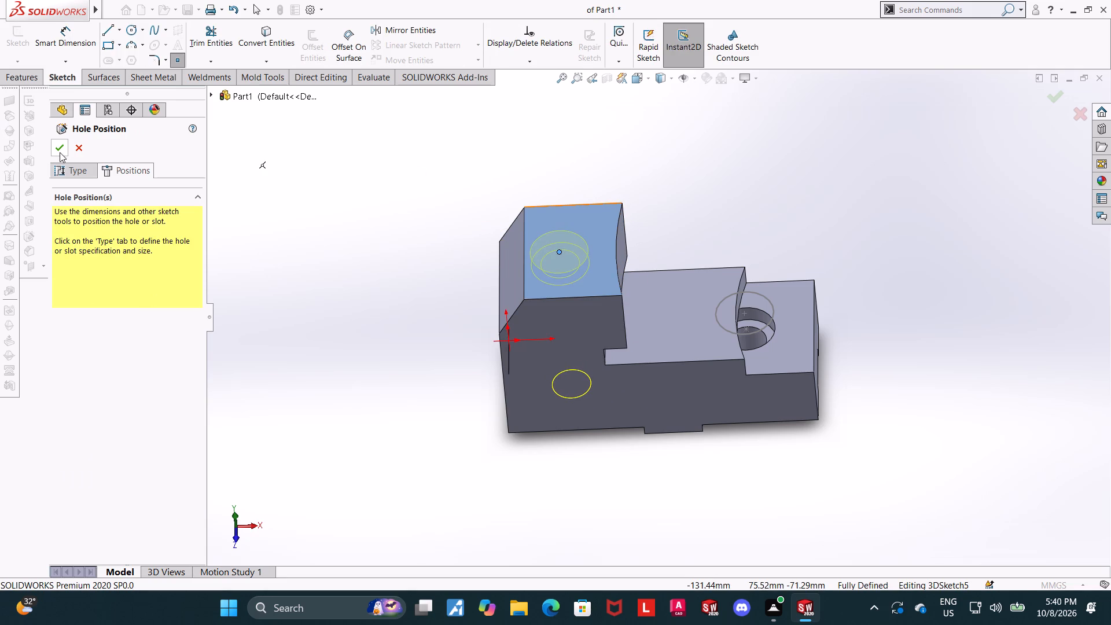
click(60, 152)
Examine both counterbored holes on the stepped block from above and from several angles.
scroll(805, 267, up, 1)
middle_drag(806, 258, 811, 297)
click(815, 284)
middle_drag(813, 274, 807, 336)
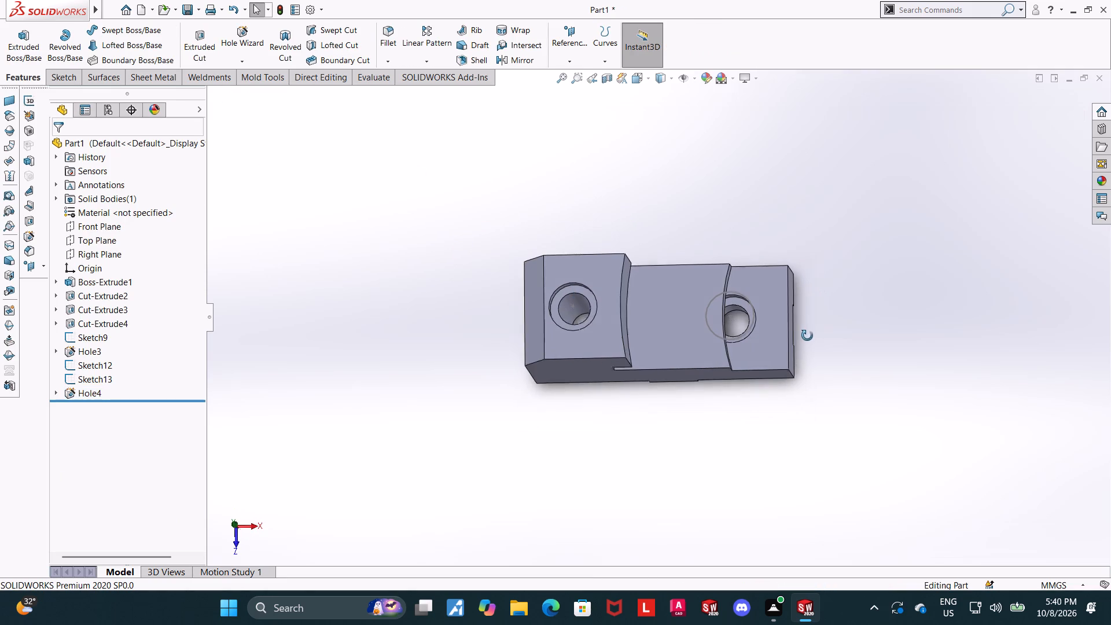
middle_drag(807, 336, 807, 336)
scroll(825, 325, up, 1)
middle_drag(825, 325, 813, 355)
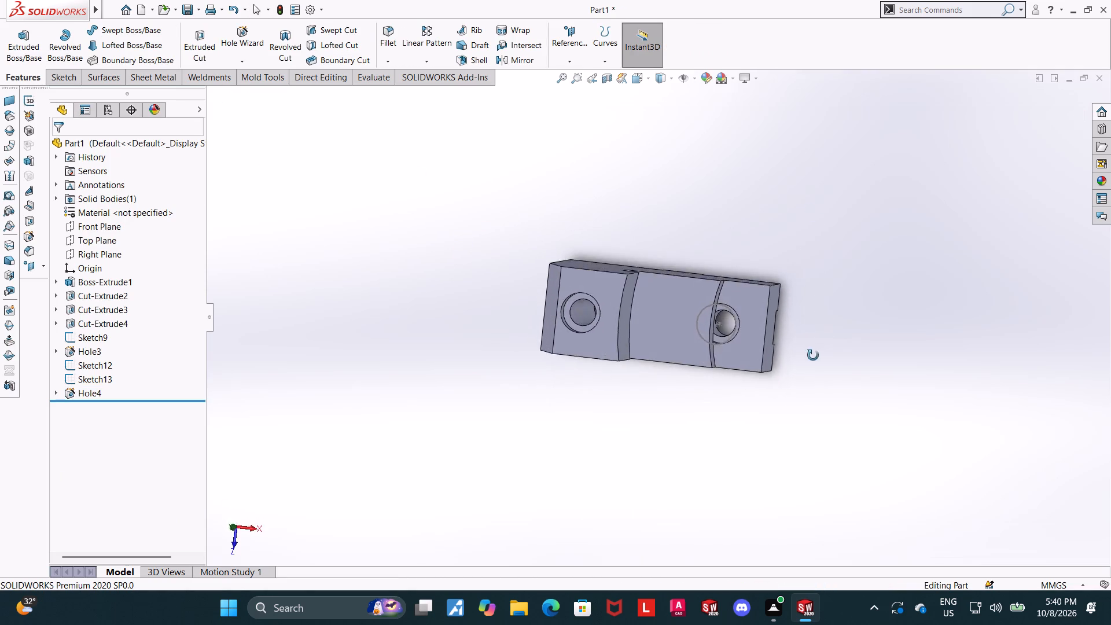
middle_drag(813, 355, 815, 211)
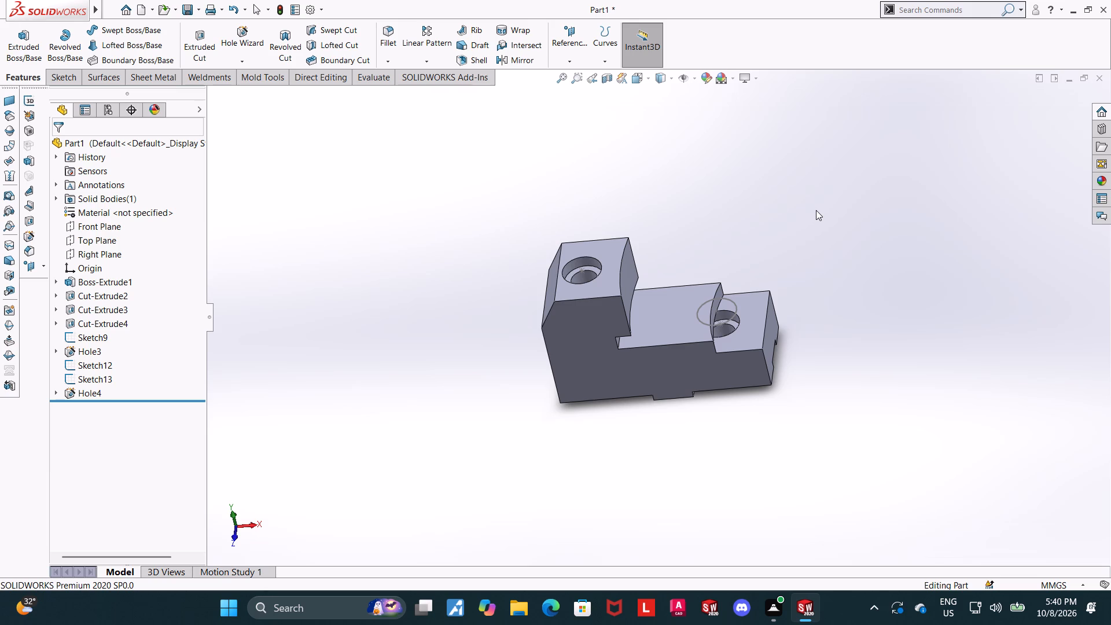
scroll(814, 225, down, 1)
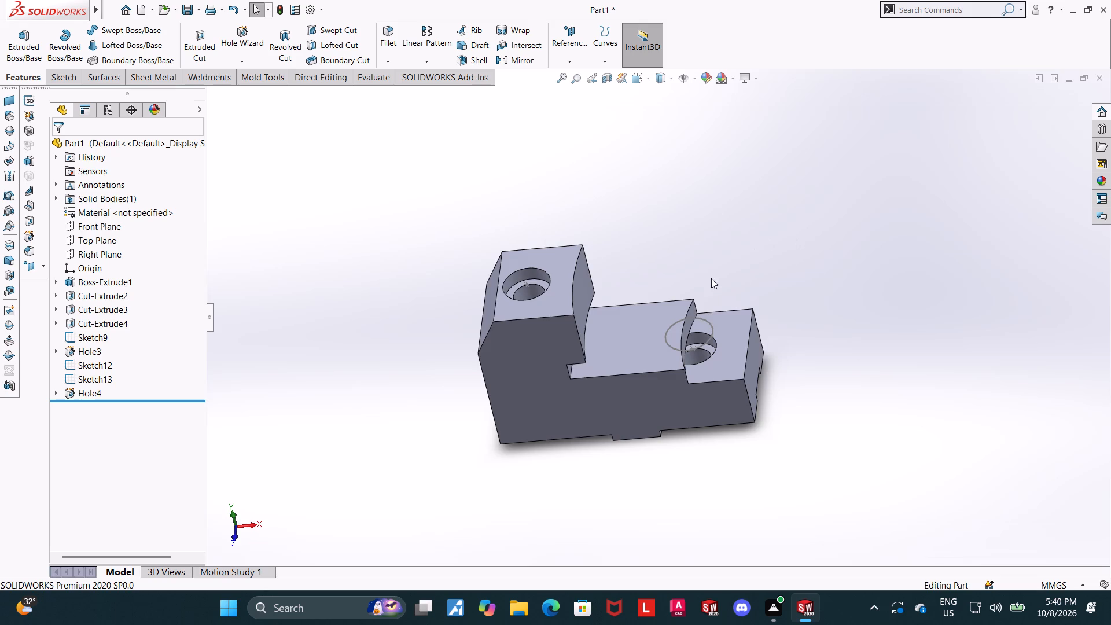
middle_drag(709, 280, 706, 285)
Review the tallest step's counterbored hole specification, close it without changes, and inspect the block.
click(73, 392)
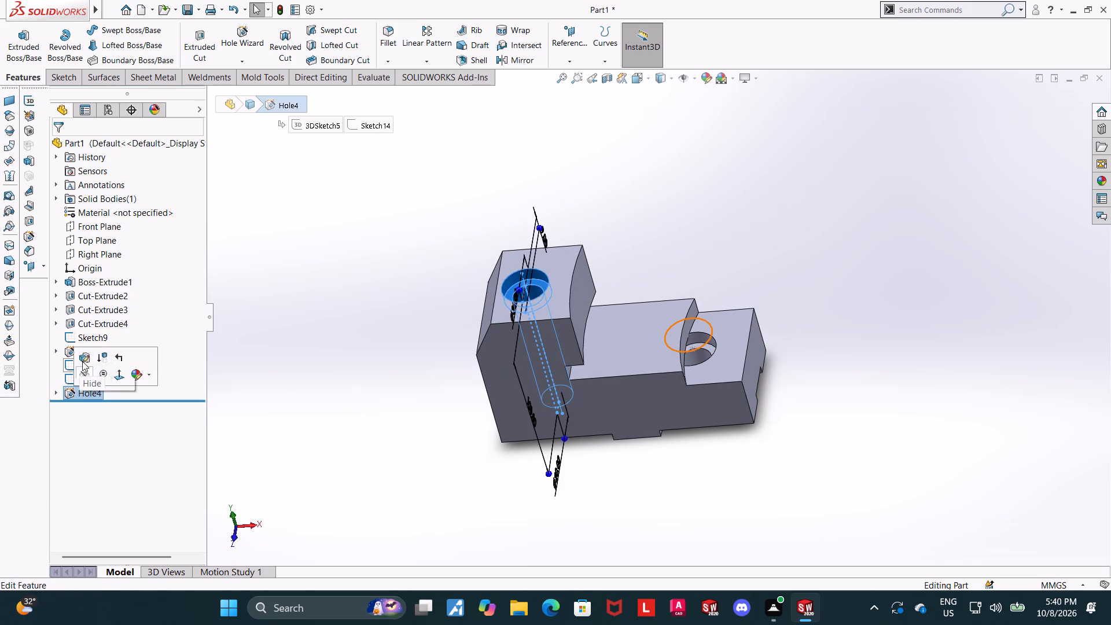
click(82, 361)
middle_drag(352, 394, 281, 306)
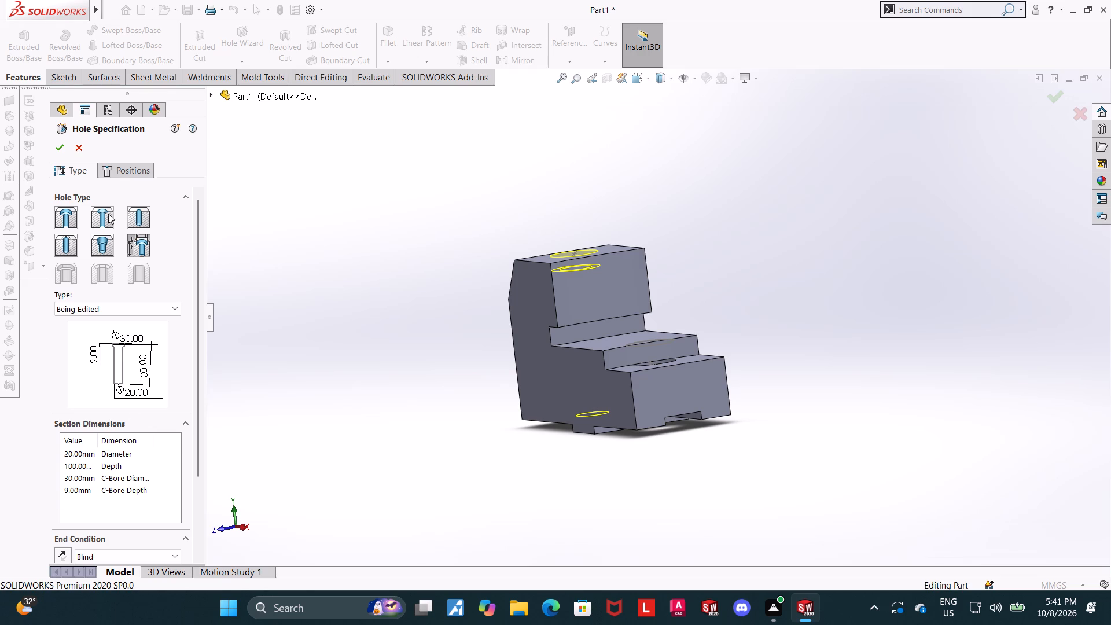
click(78, 144)
scroll(420, 367, up, 3)
middle_drag(465, 406, 579, 486)
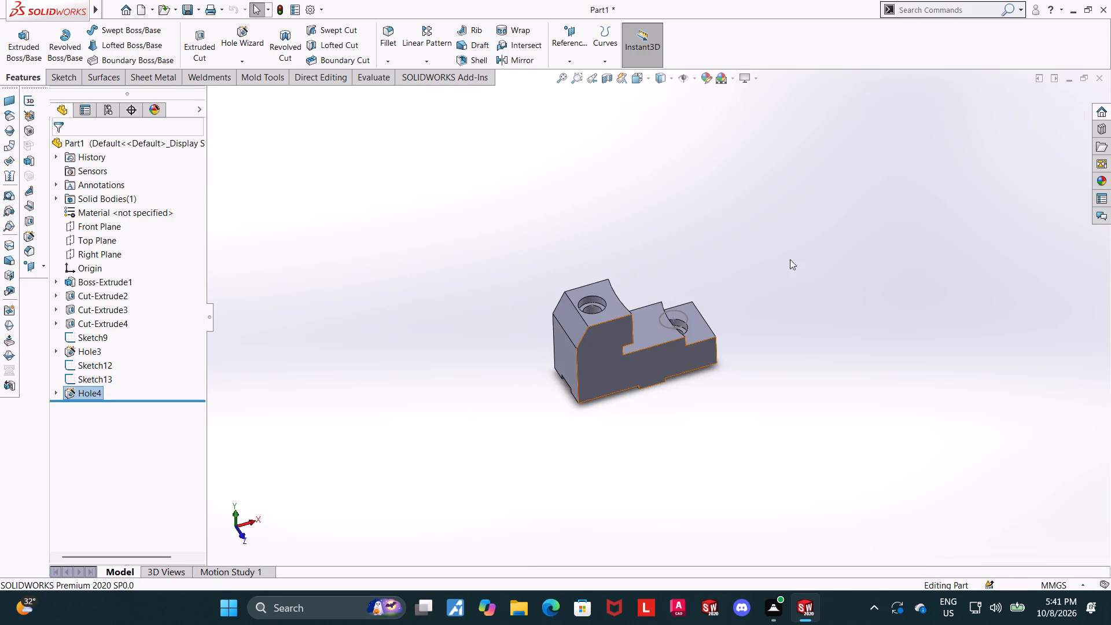
Examine both counterbored holes, the stepped top and the channelled underside of the block from several angles.
scroll(795, 258, down, 3)
middle_drag(748, 300, 726, 403)
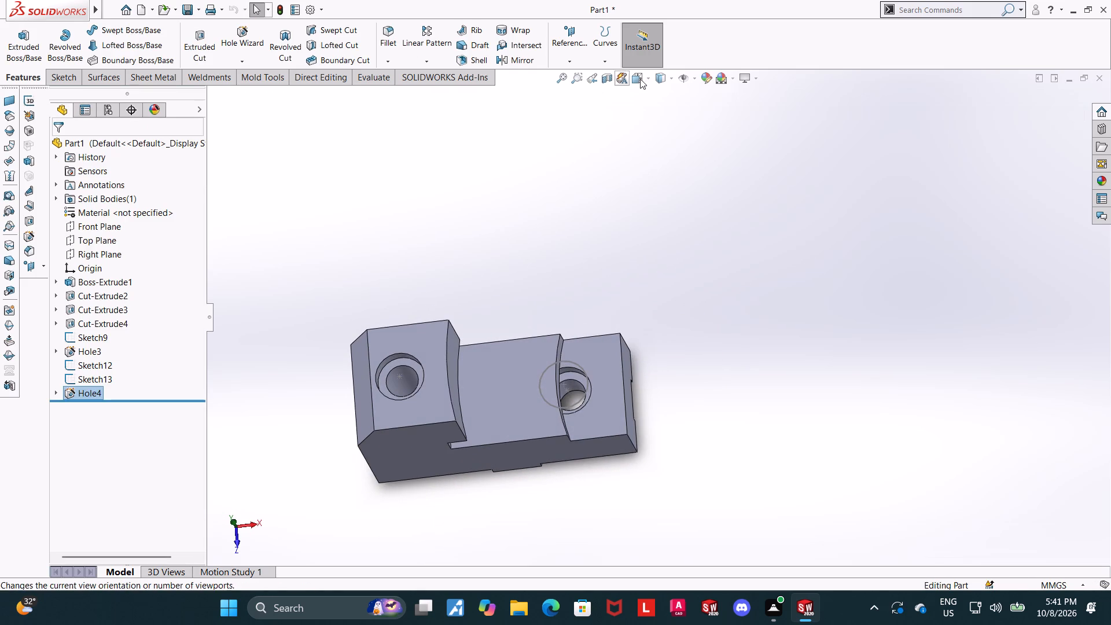
click(641, 79)
click(560, 359)
scroll(890, 456, up, 4)
middle_drag(890, 455, 869, 337)
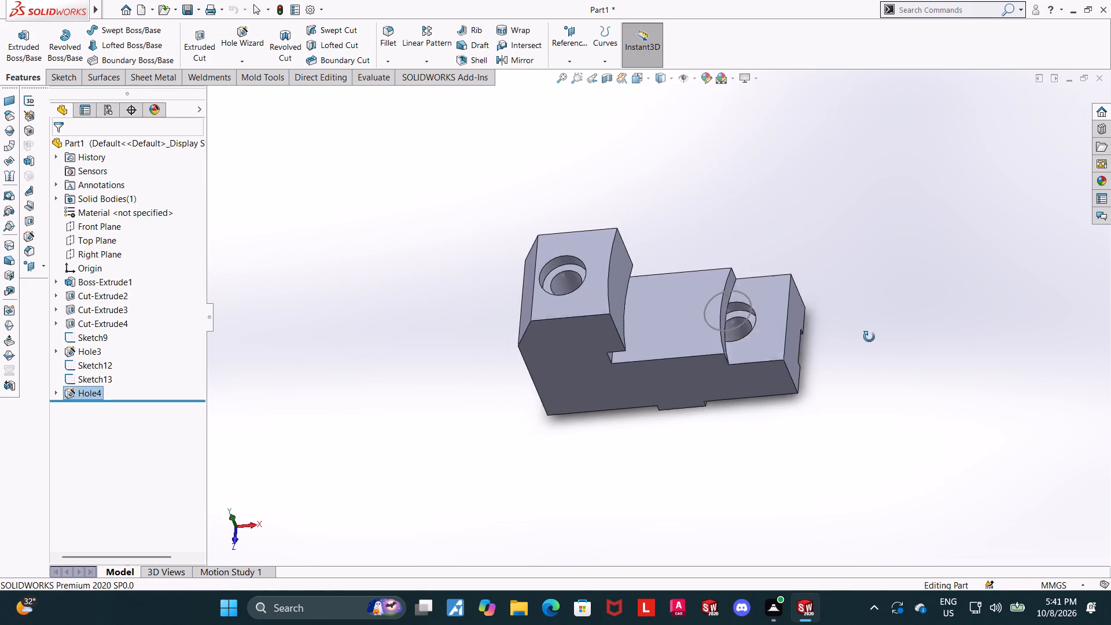
middle_drag(869, 337, 909, 335)
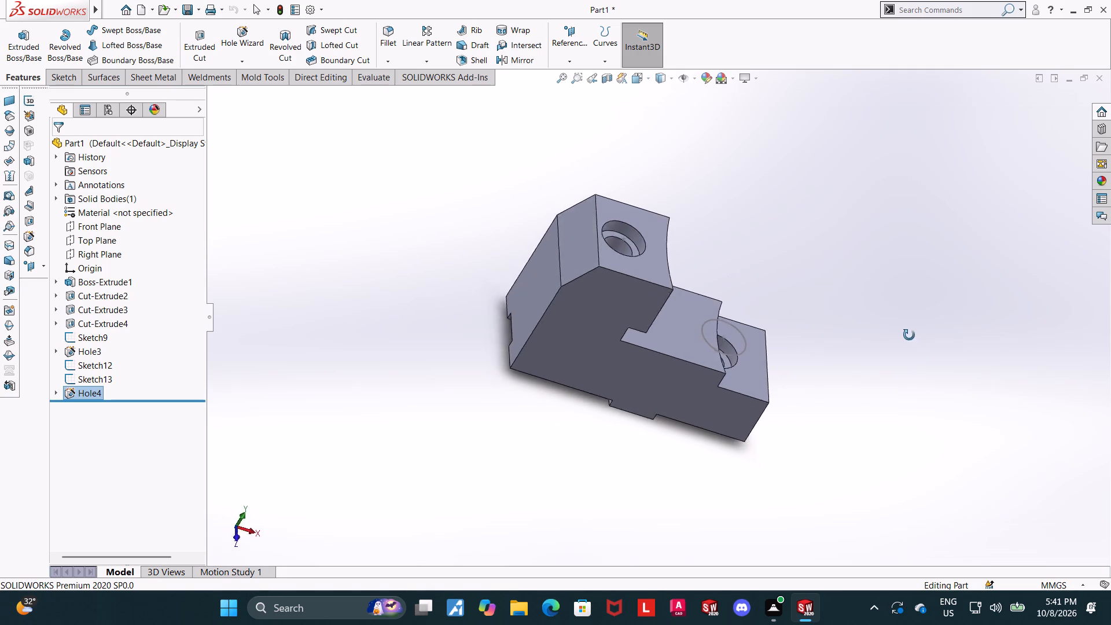
middle_drag(909, 335, 882, 241)
middle_drag(575, 515, 616, 270)
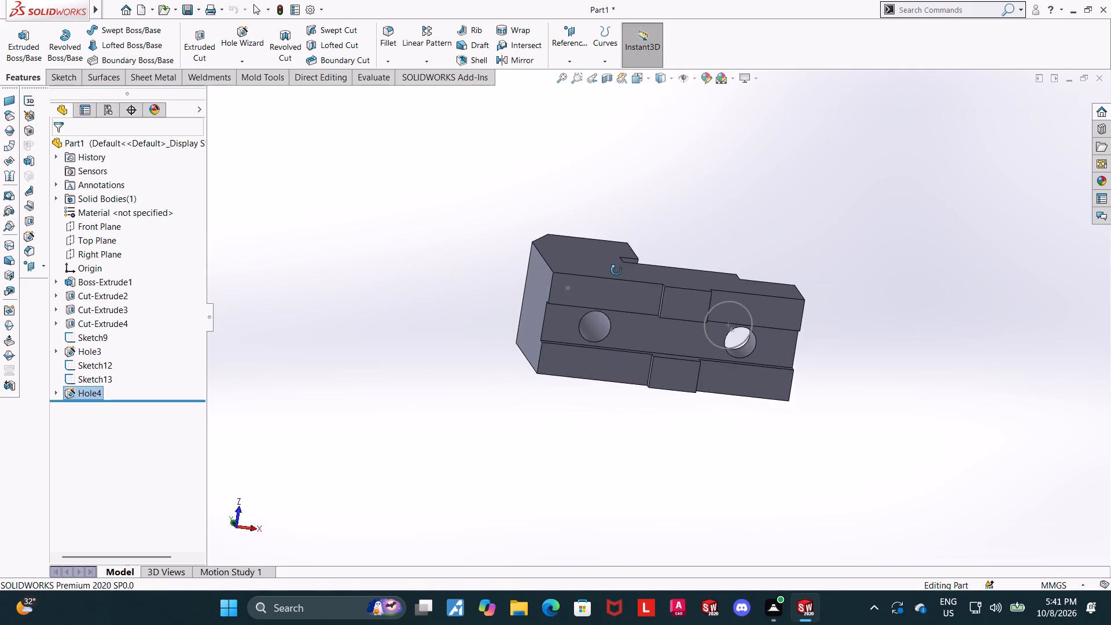
middle_drag(616, 270, 588, 530)
middle_drag(685, 342, 677, 409)
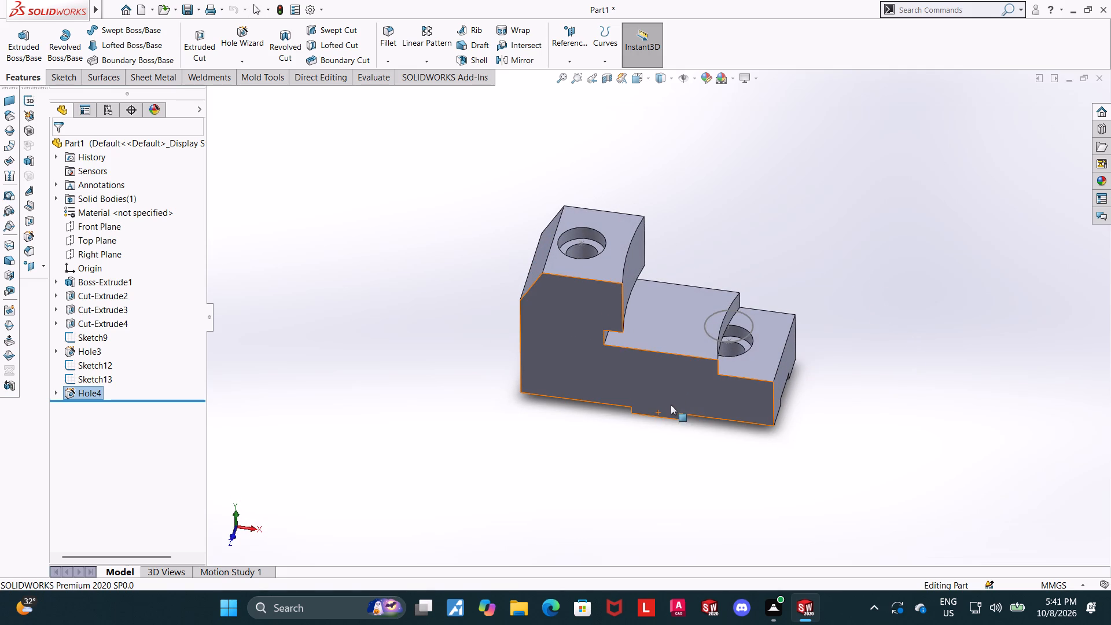
scroll(745, 376, down, 1)
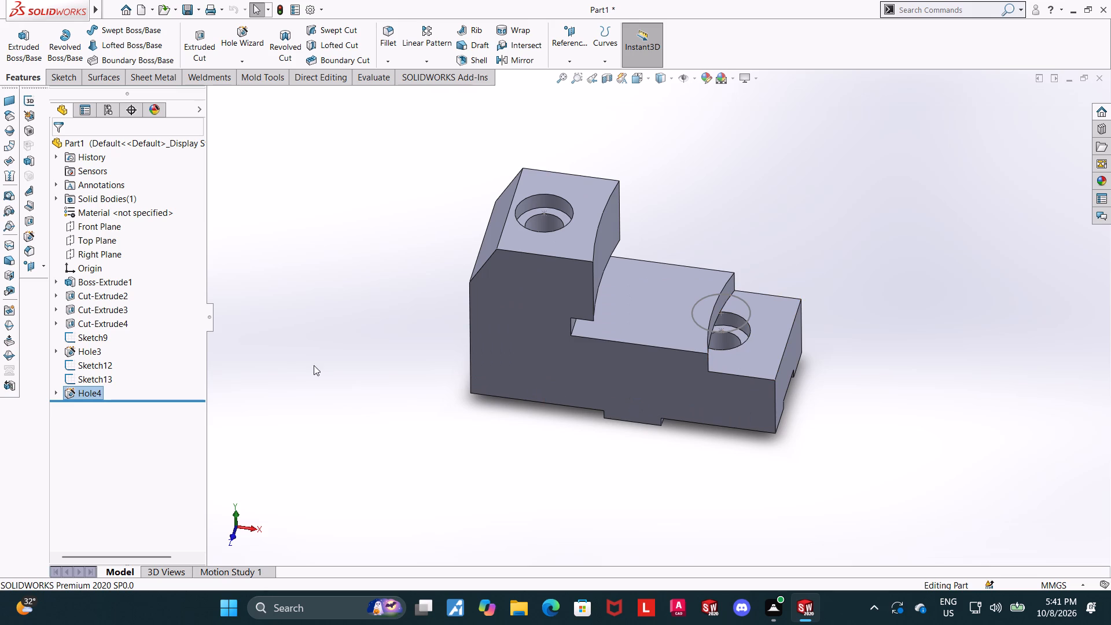
Edit the tallest step's counterbored hole, setting the counterbore diameter to 29 mm and the counterbore depth to 30 mm.
click(81, 391)
click(93, 360)
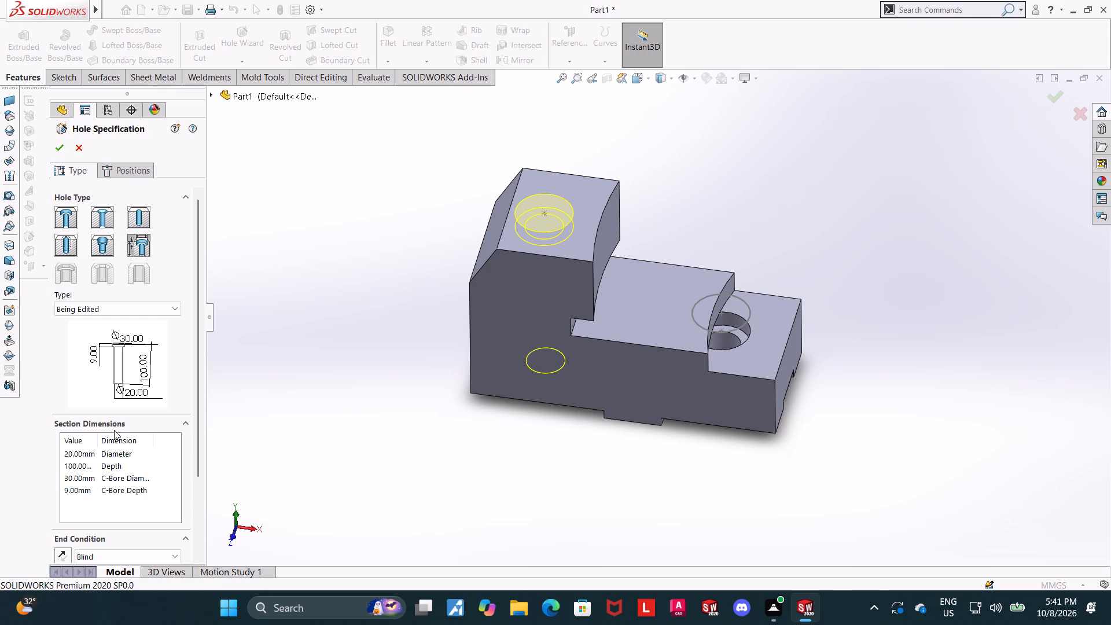
double_click(79, 486)
text(30)
key(Return)
triple_click(72, 477)
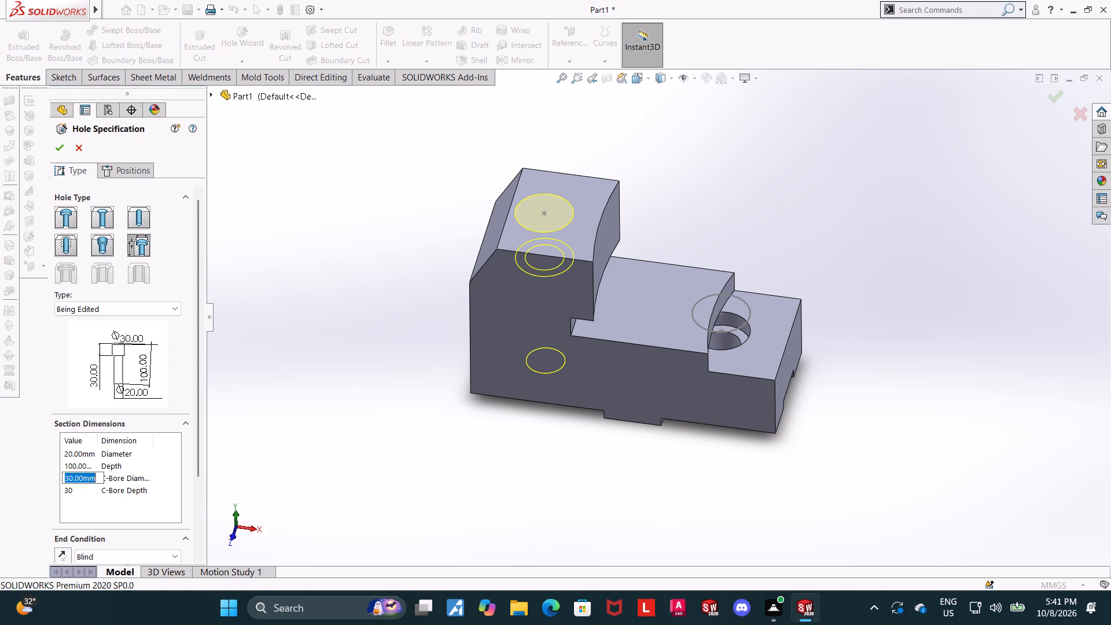
drag(95, 477, 0, 463)
key(9)
key(Return)
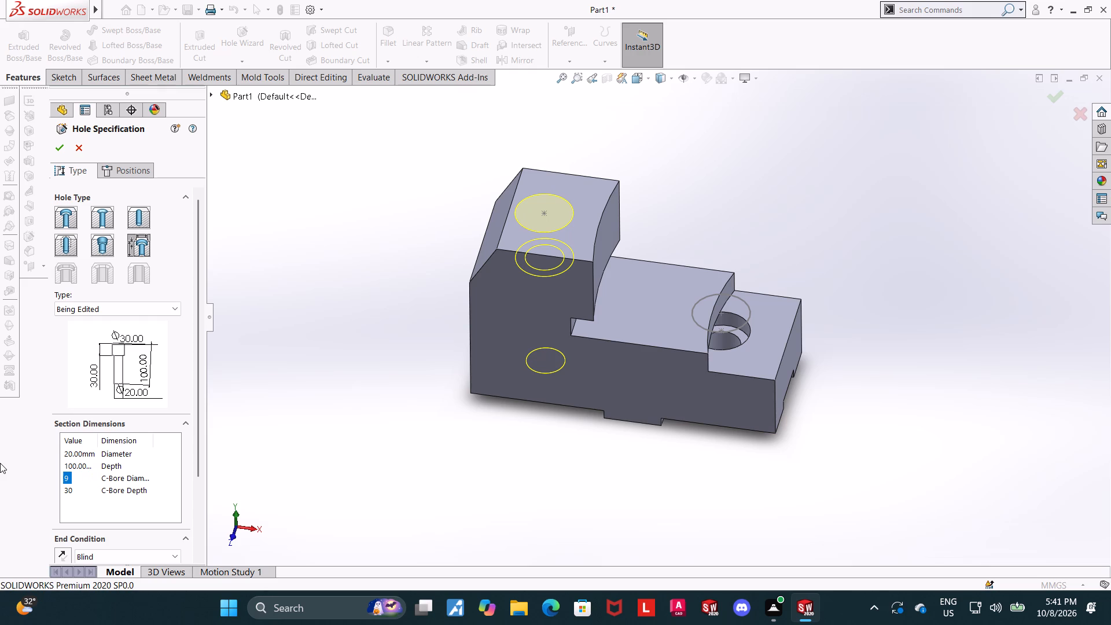
key(2)
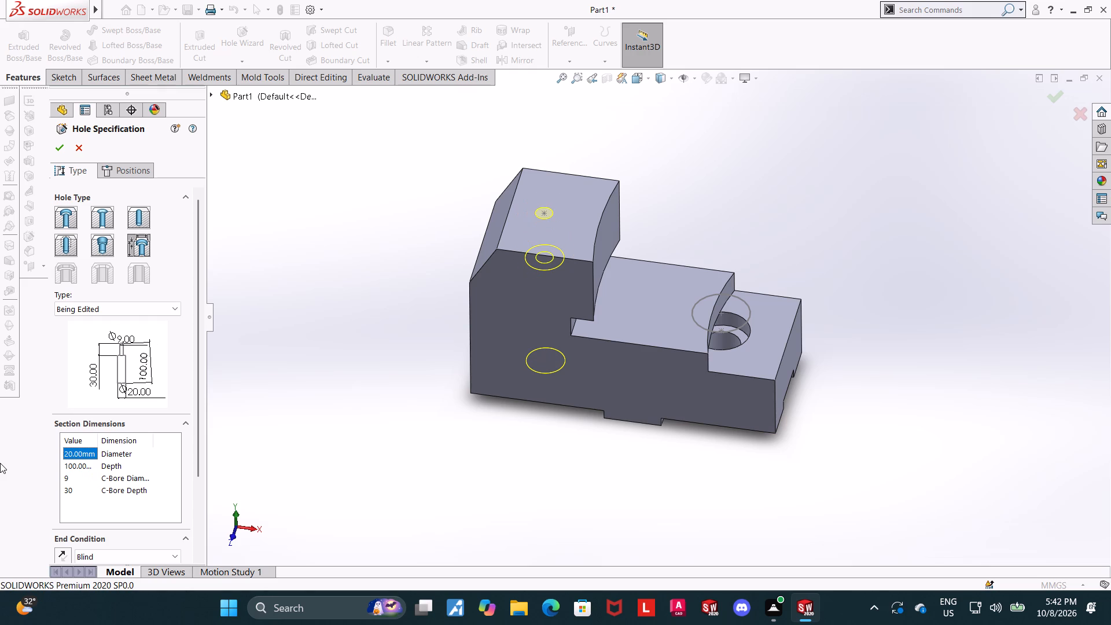
double_click(67, 481)
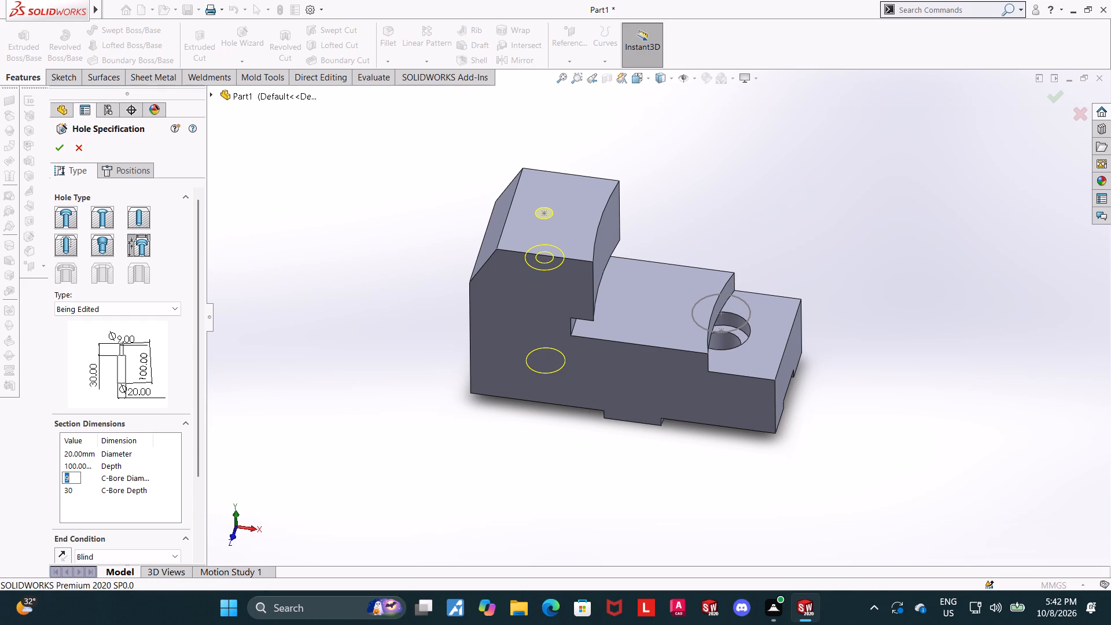
text(29)
key(Return)
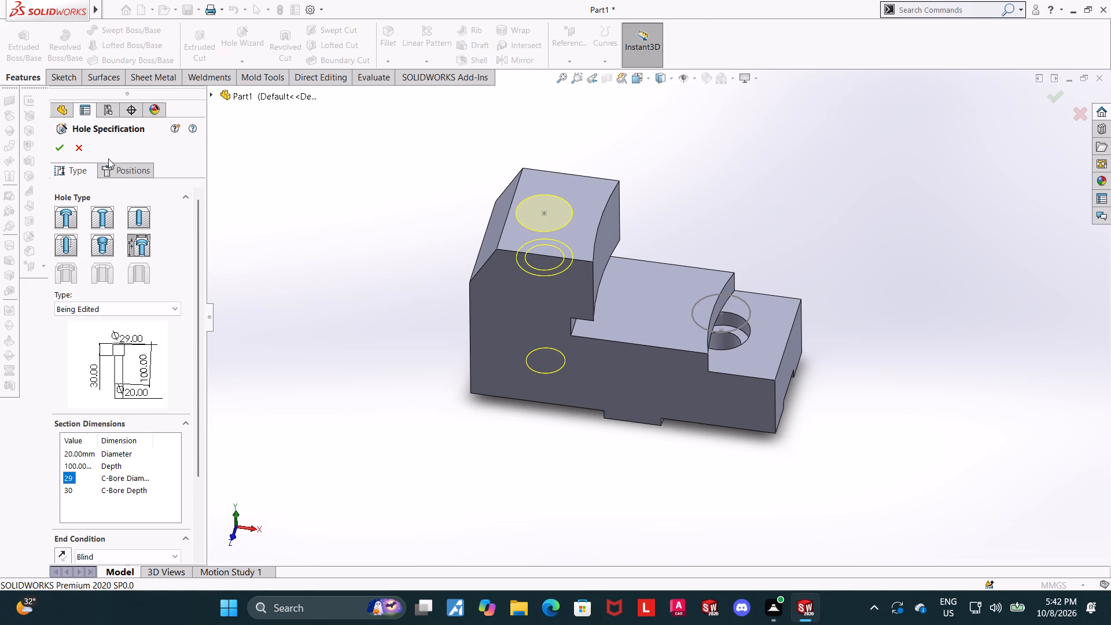
click(128, 171)
click(63, 168)
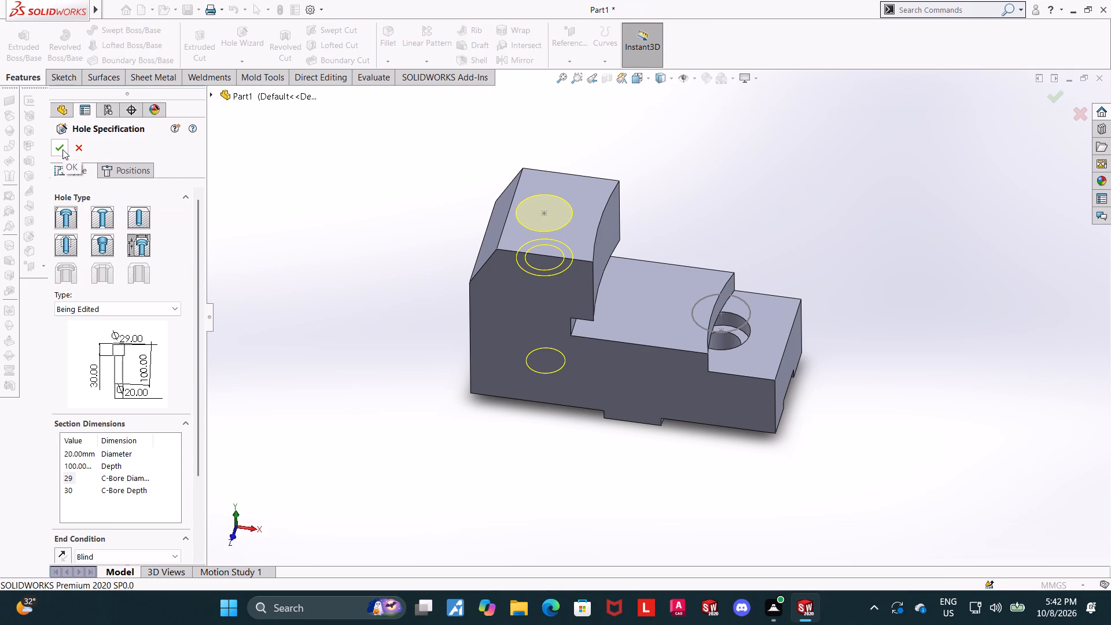
click(62, 149)
Inspect the tallest step's counterbore in wireframe and isometric view, and restore the shaded-with-edges display.
middle_drag(837, 253, 821, 360)
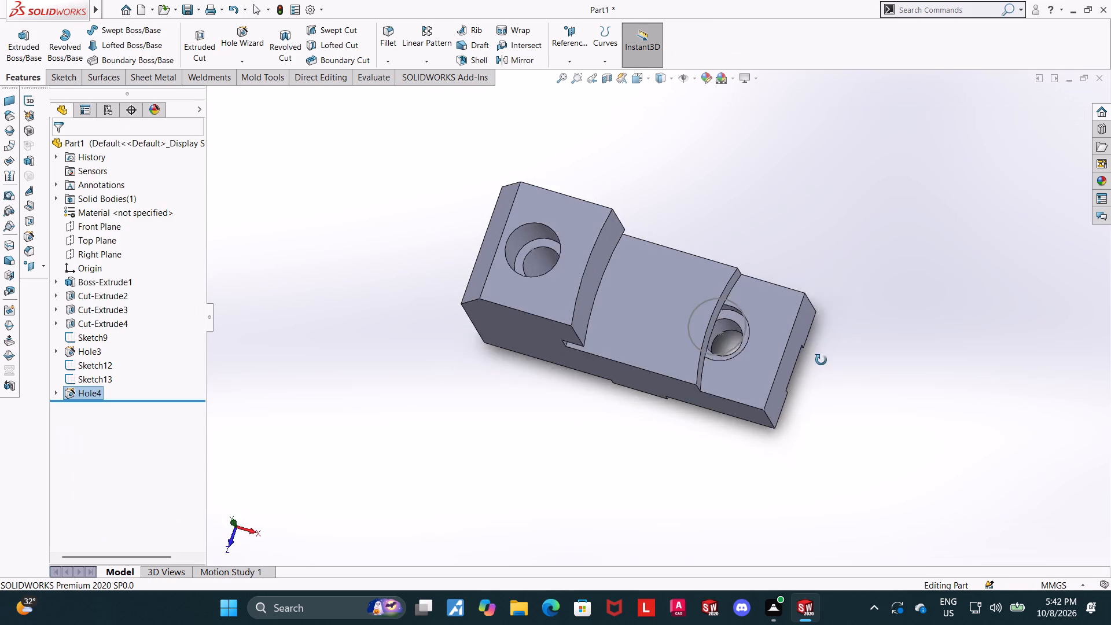
middle_drag(821, 360, 819, 200)
click(673, 76)
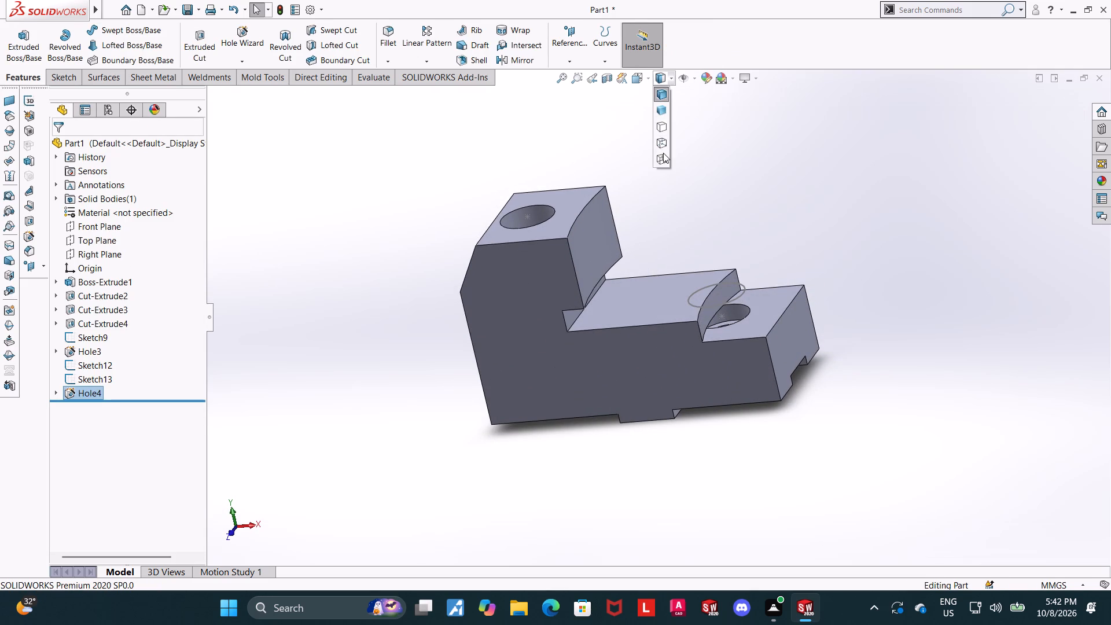
click(663, 153)
middle_drag(811, 184, 814, 115)
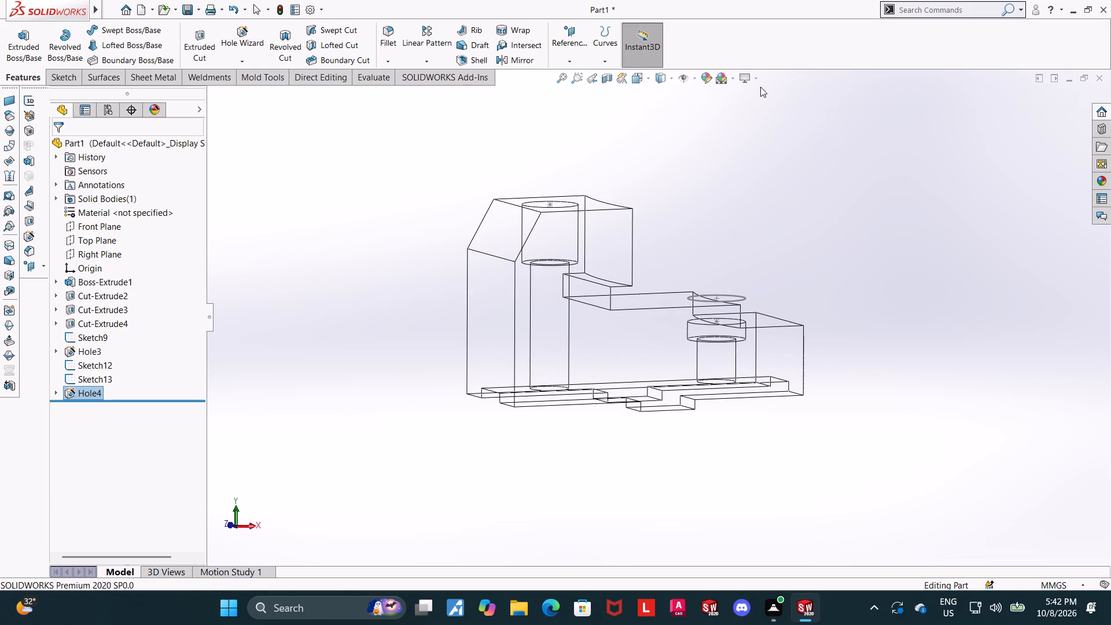
middle_drag(653, 174, 650, 186)
click(637, 80)
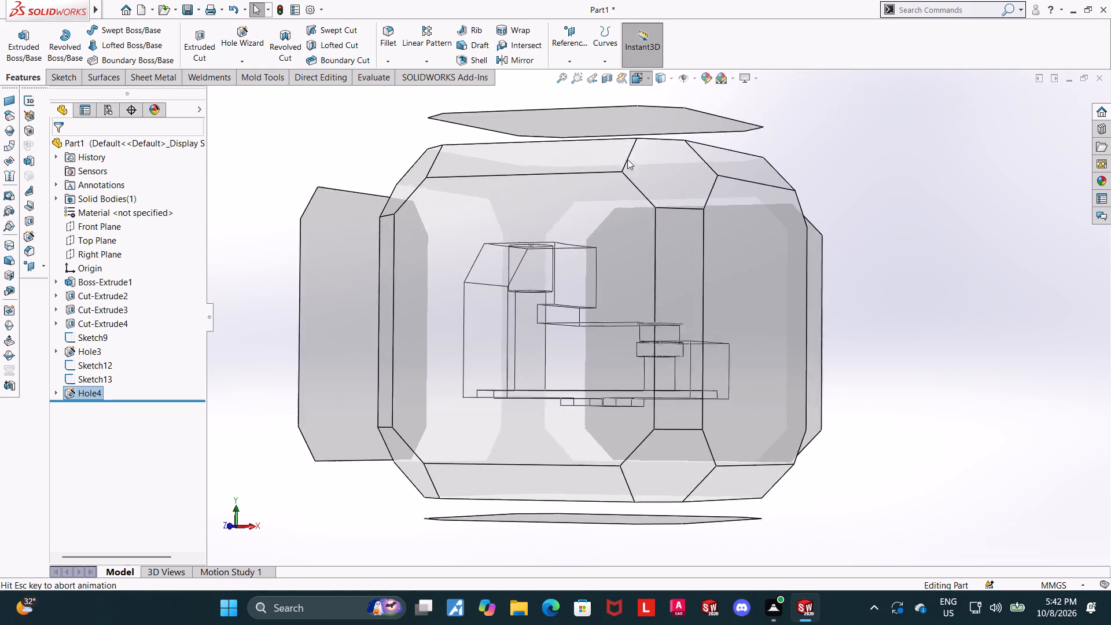
click(572, 277)
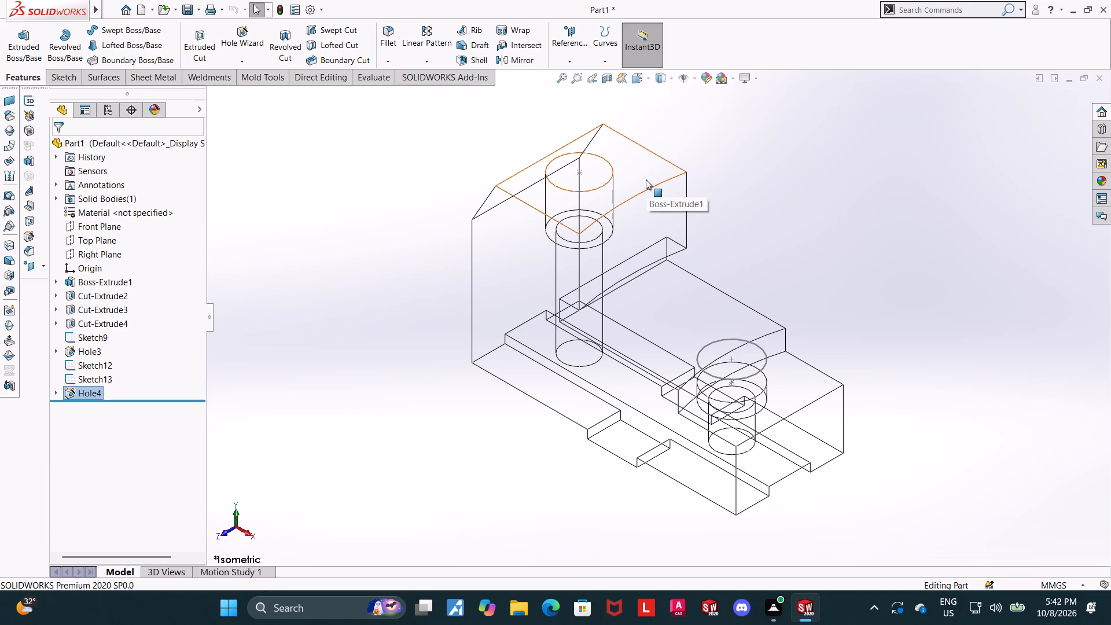
click(851, 229)
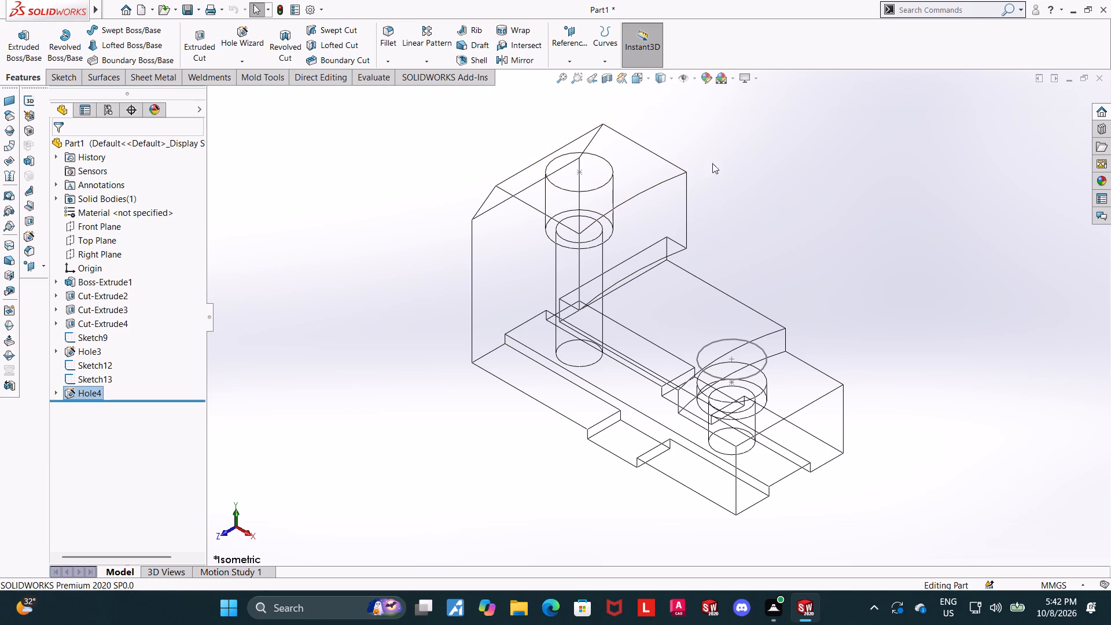
click(669, 80)
click(663, 96)
click(792, 241)
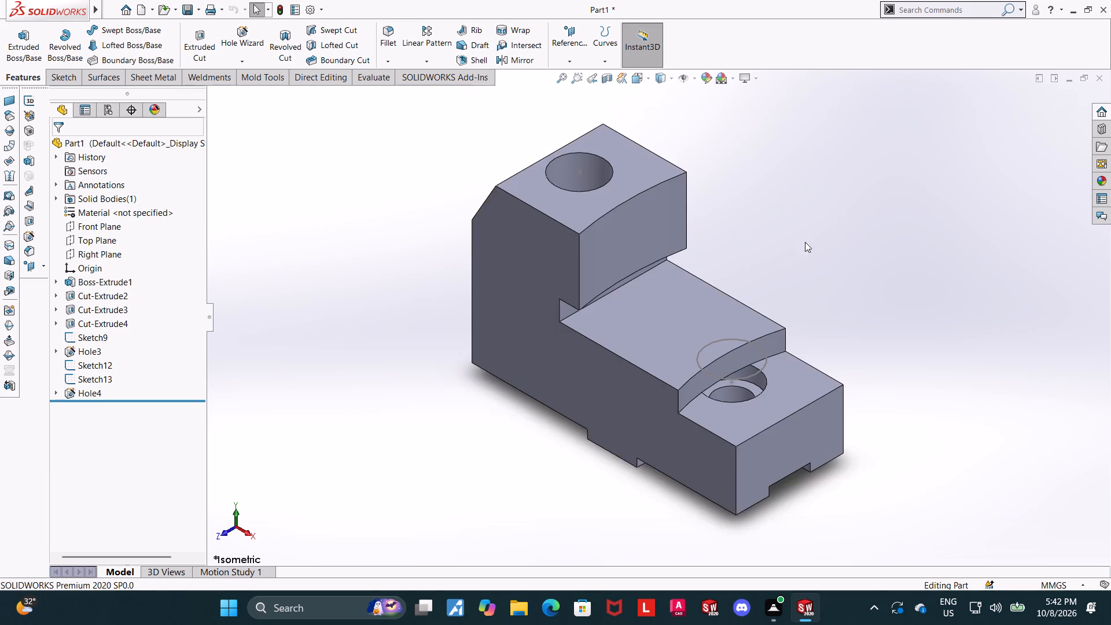
scroll(888, 247, up, 1)
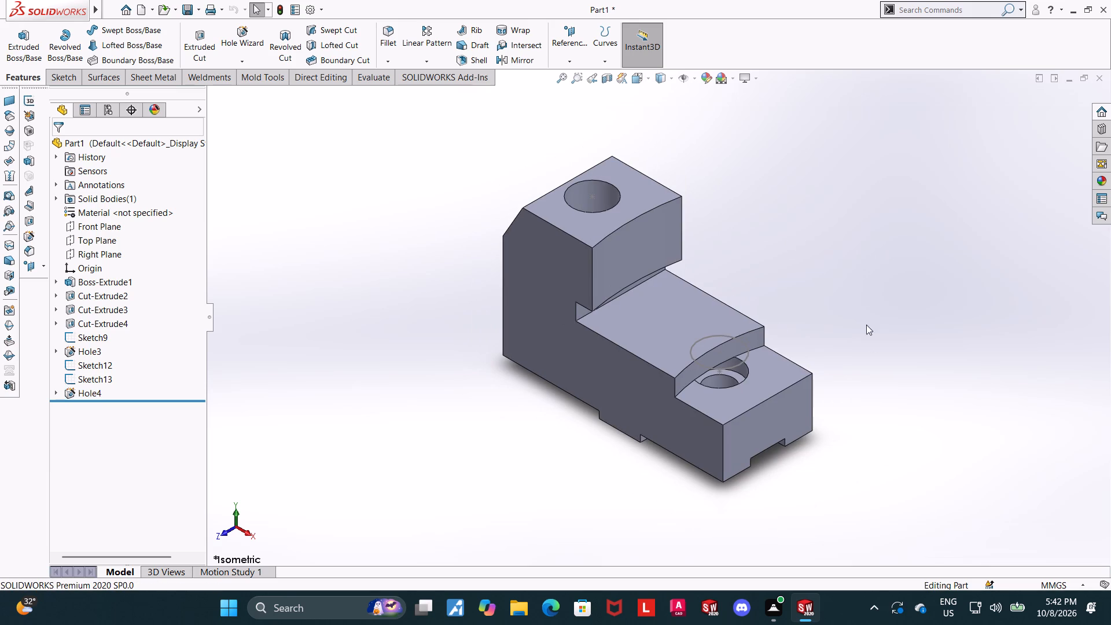
Edit the low step's counterbored hole, setting the counterbore diameter to 29 mm and the counterbore depth to 30 mm.
click(73, 354)
click(83, 318)
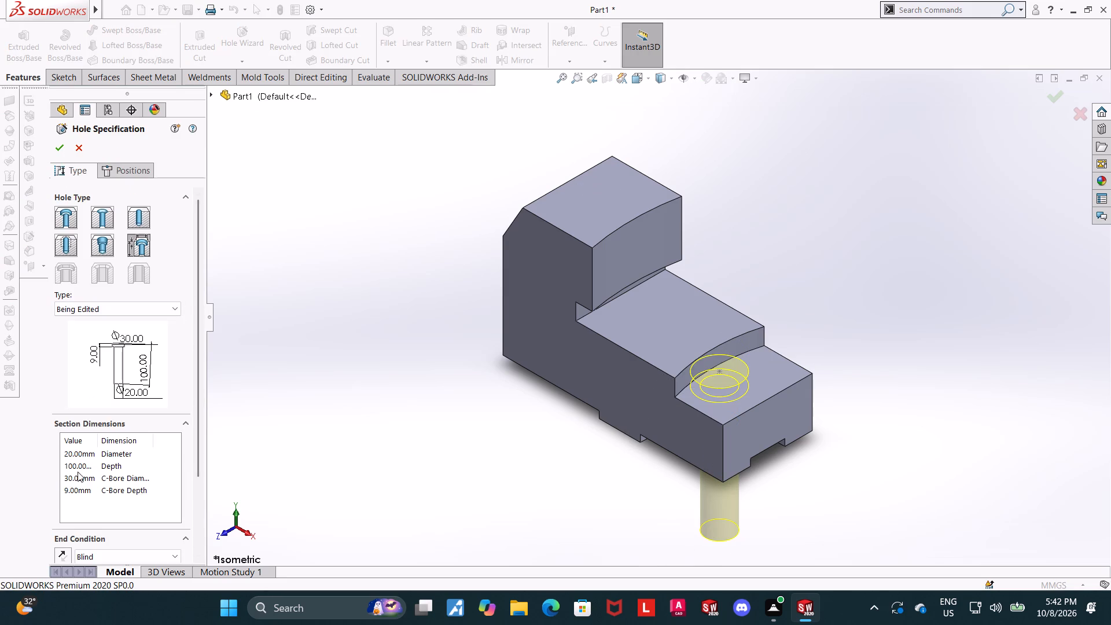
double_click(78, 479)
text(29)
key(Return)
double_click(83, 487)
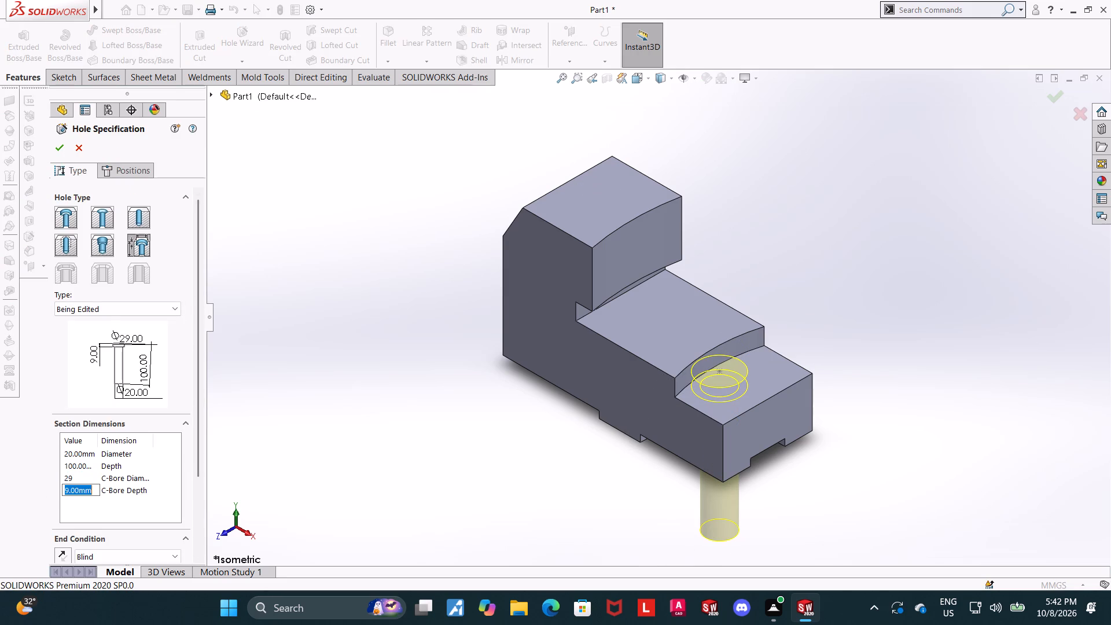
text(30)
key(Return)
click(64, 146)
click(801, 218)
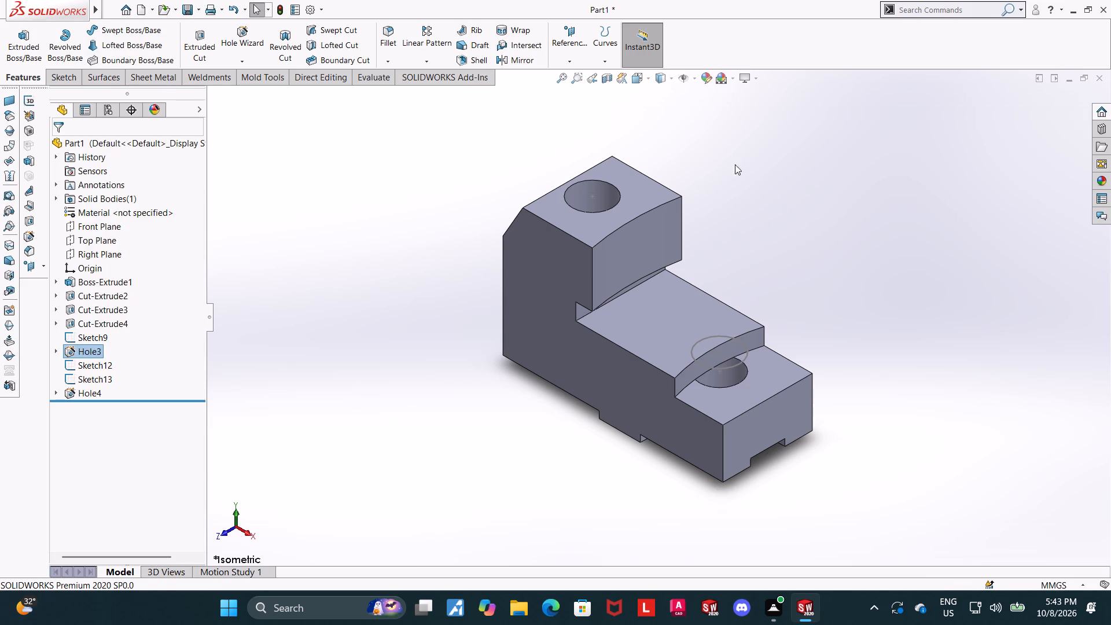
Inspect the depth of both counterbores in wireframe, restore the shaded-with-edges display and check the holes from above.
click(671, 78)
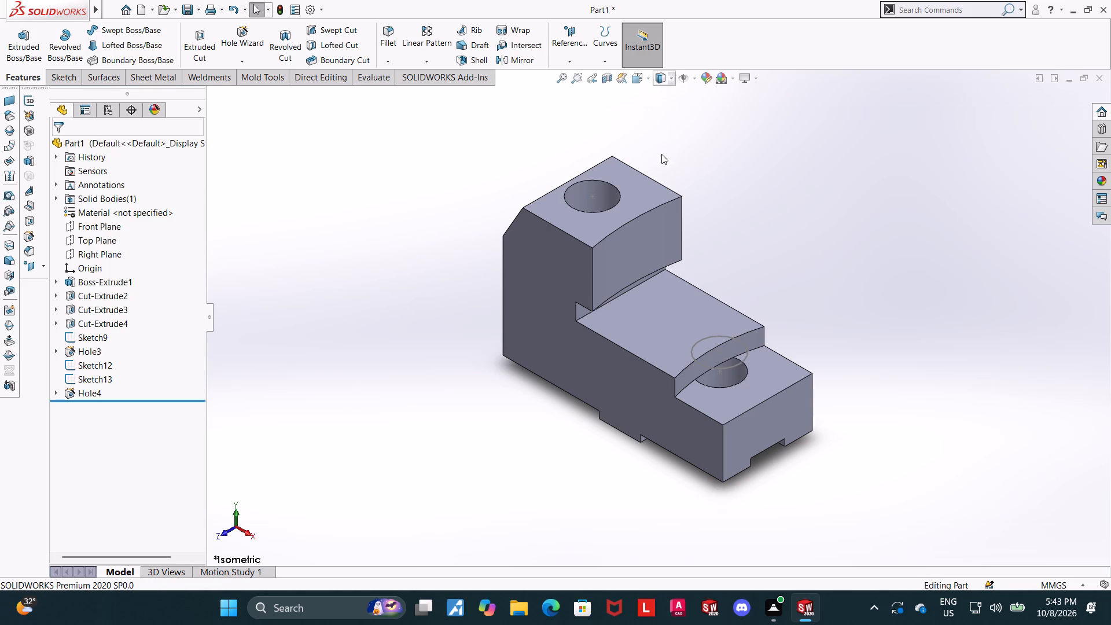
click(661, 154)
click(777, 222)
scroll(786, 385, down, 1)
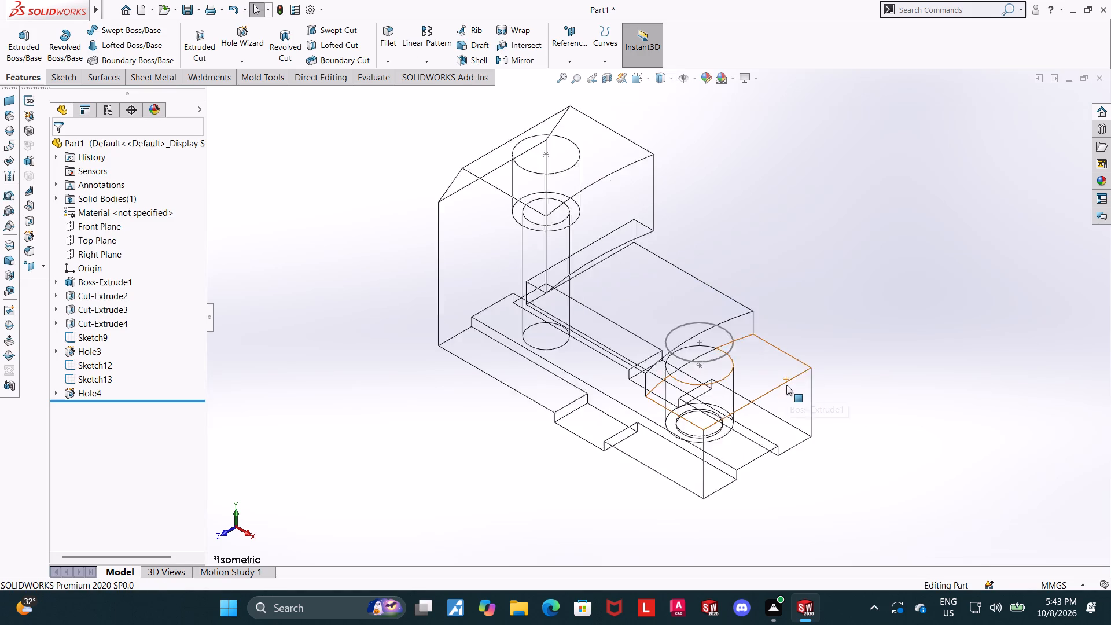
scroll(786, 385, down, 1)
scroll(731, 371, down, 2)
scroll(732, 372, up, 5)
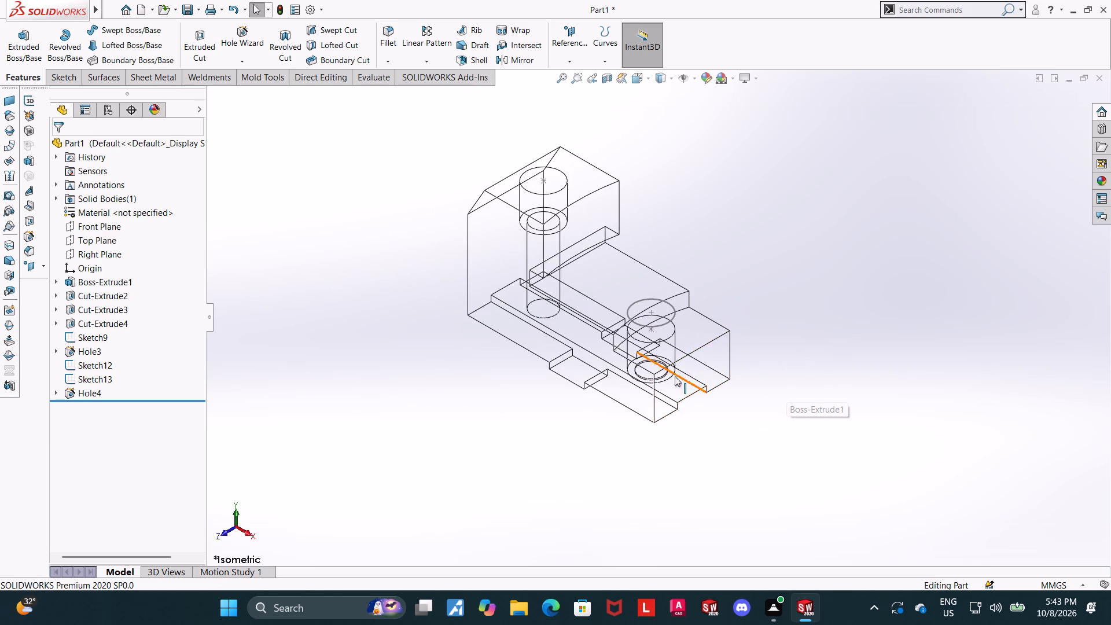
middle_drag(692, 399, 707, 390)
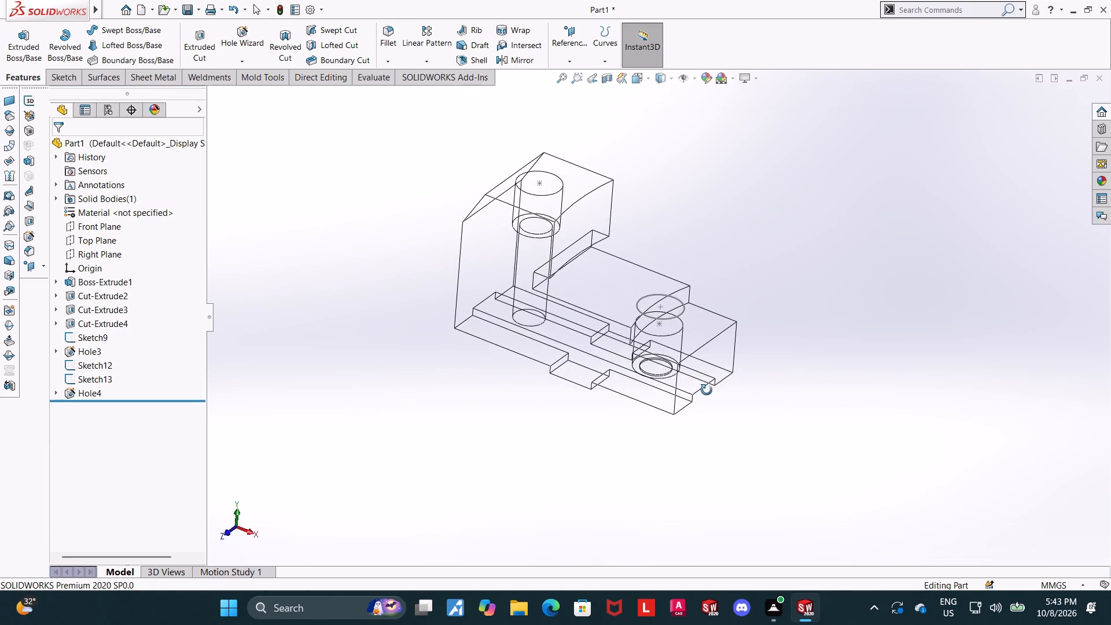
middle_drag(707, 390, 704, 392)
click(664, 75)
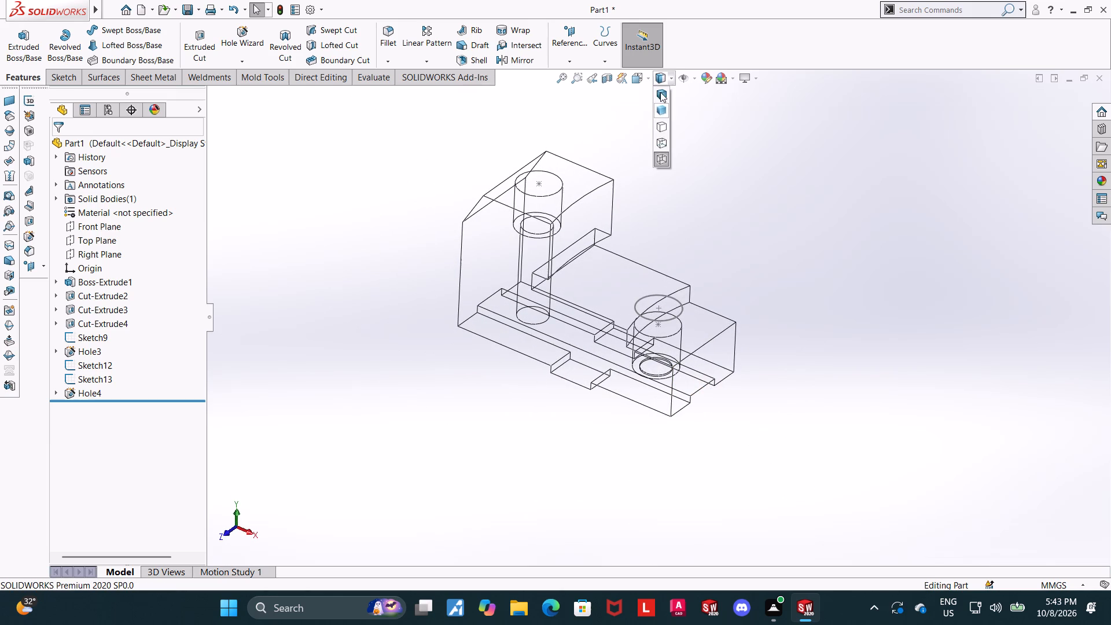
click(660, 92)
scroll(700, 181, down, 2)
middle_drag(739, 193, 722, 241)
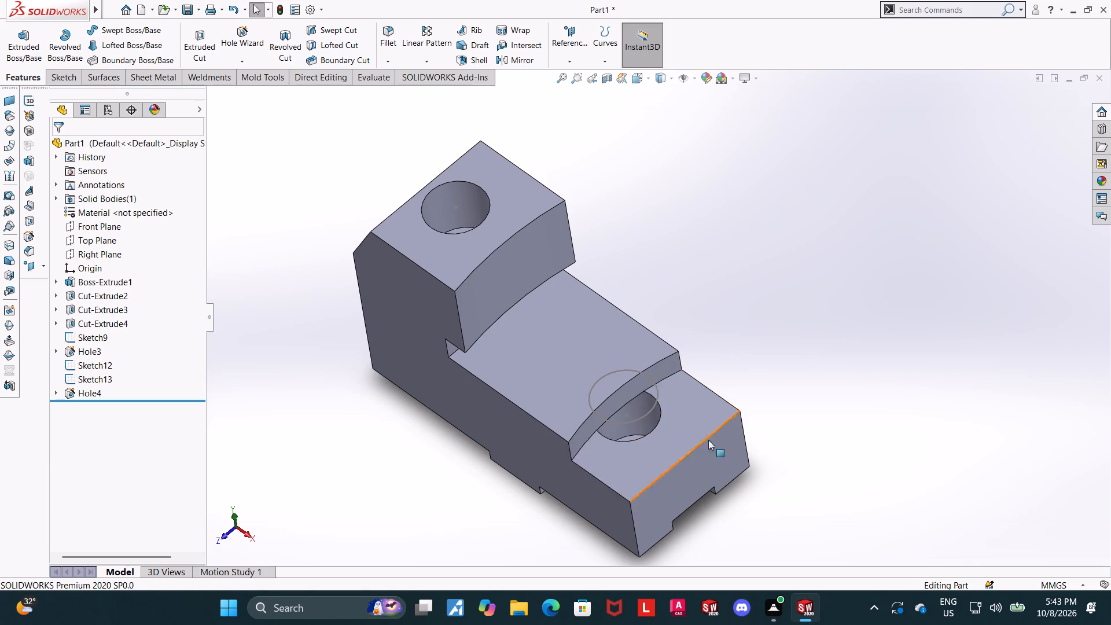
middle_click(732, 406)
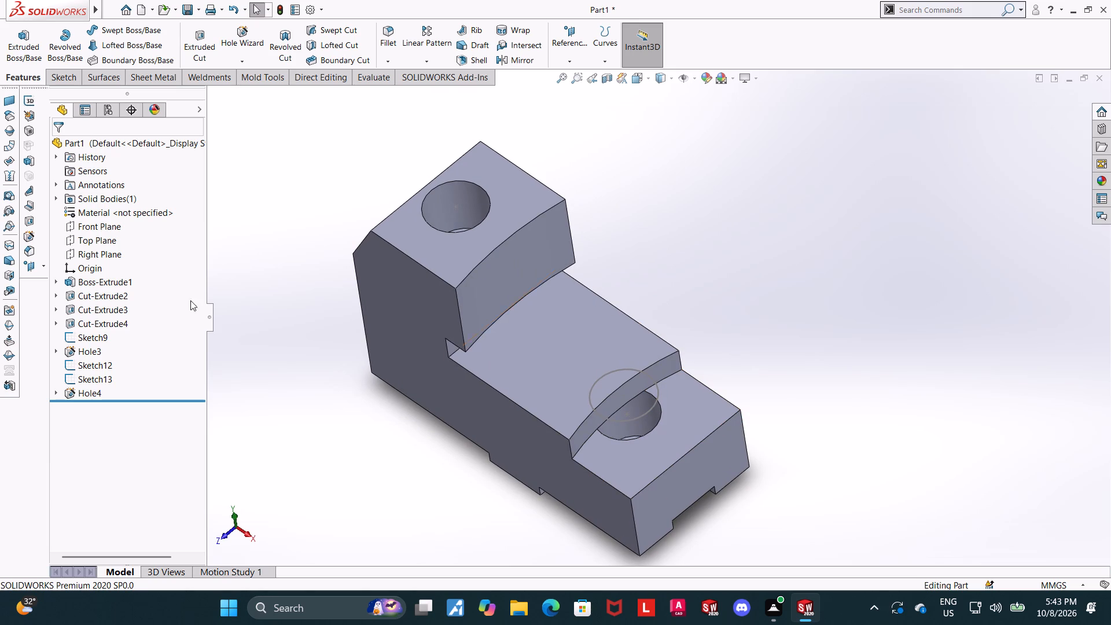
Delete the leftover circle sketch (Sketch12) above the low step's hole.
right_click(79, 367)
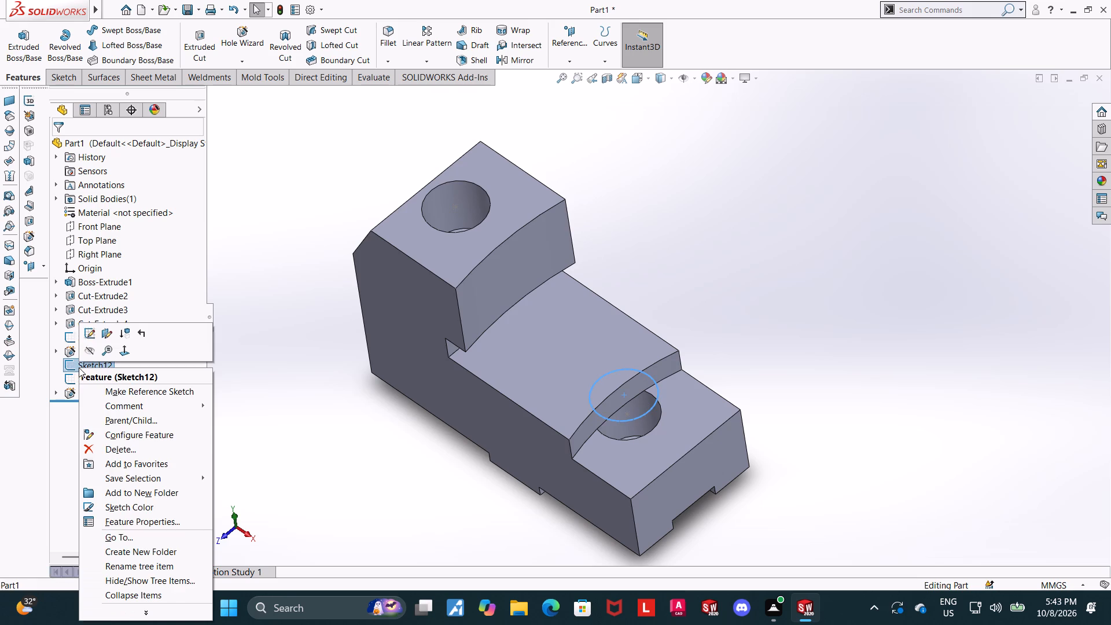
click(122, 451)
click(623, 229)
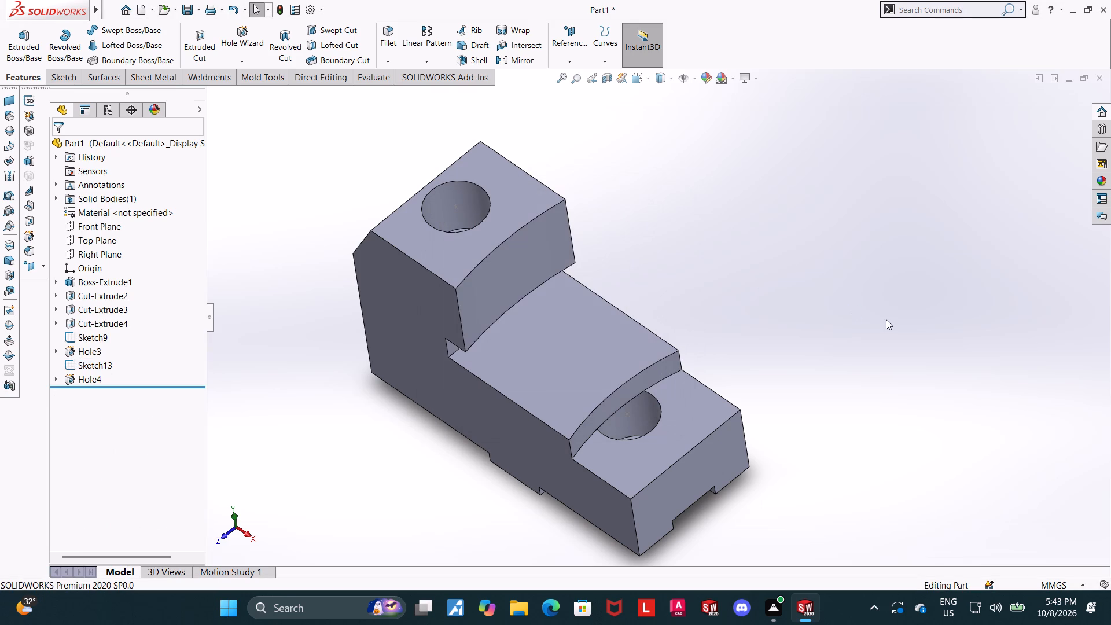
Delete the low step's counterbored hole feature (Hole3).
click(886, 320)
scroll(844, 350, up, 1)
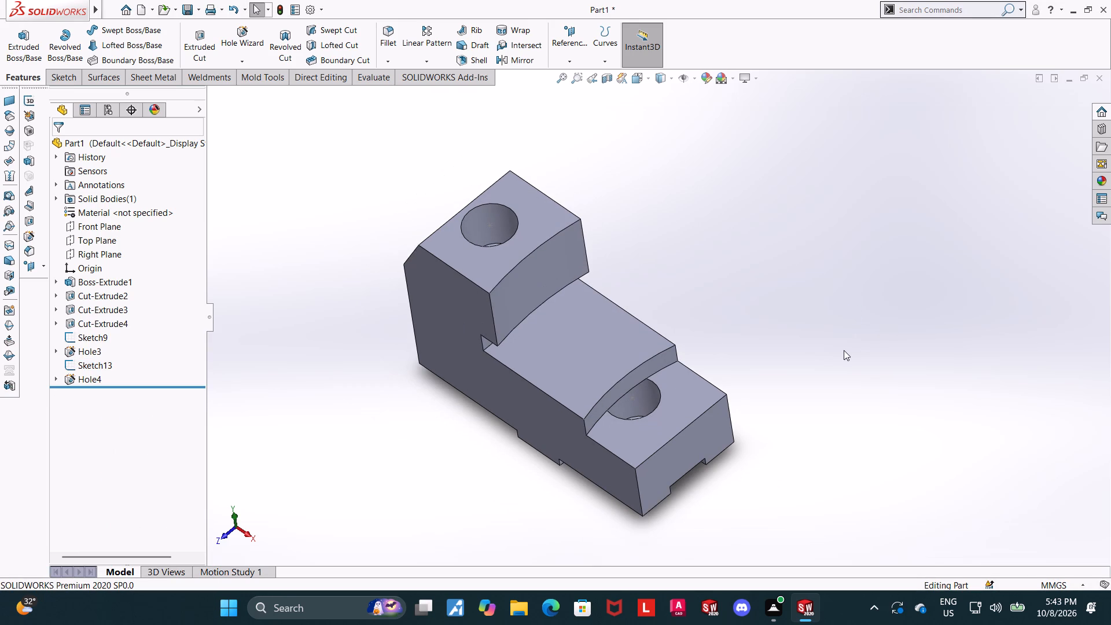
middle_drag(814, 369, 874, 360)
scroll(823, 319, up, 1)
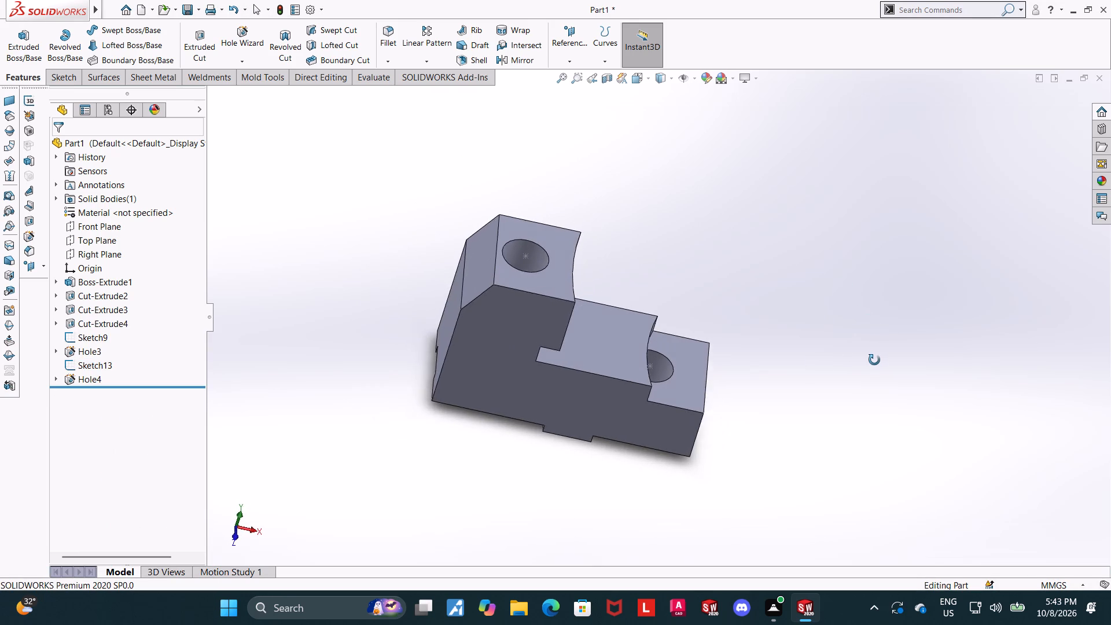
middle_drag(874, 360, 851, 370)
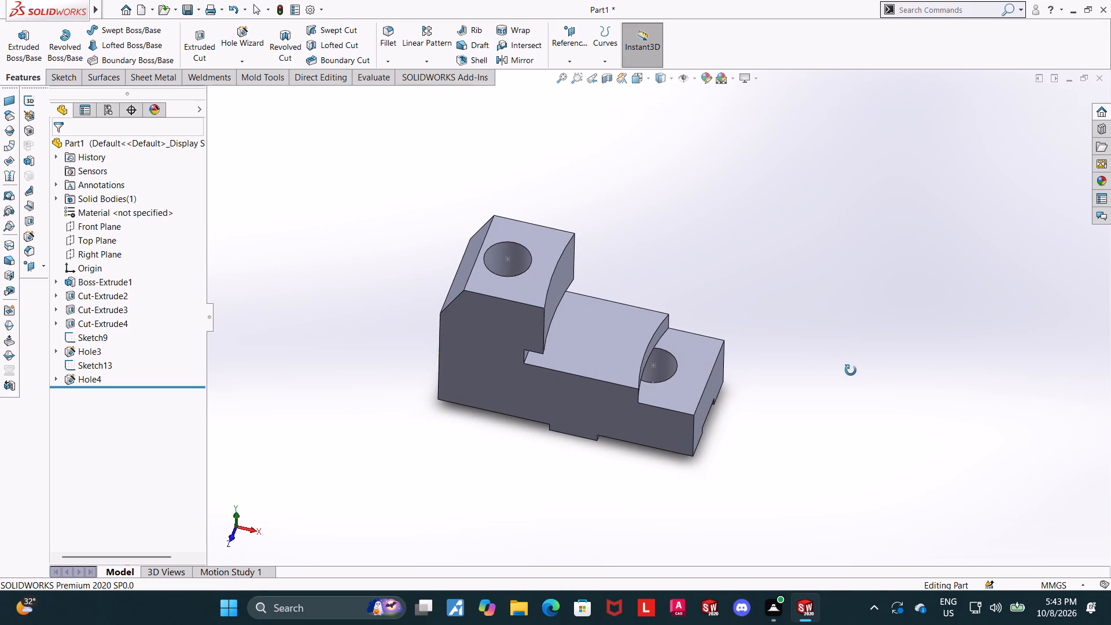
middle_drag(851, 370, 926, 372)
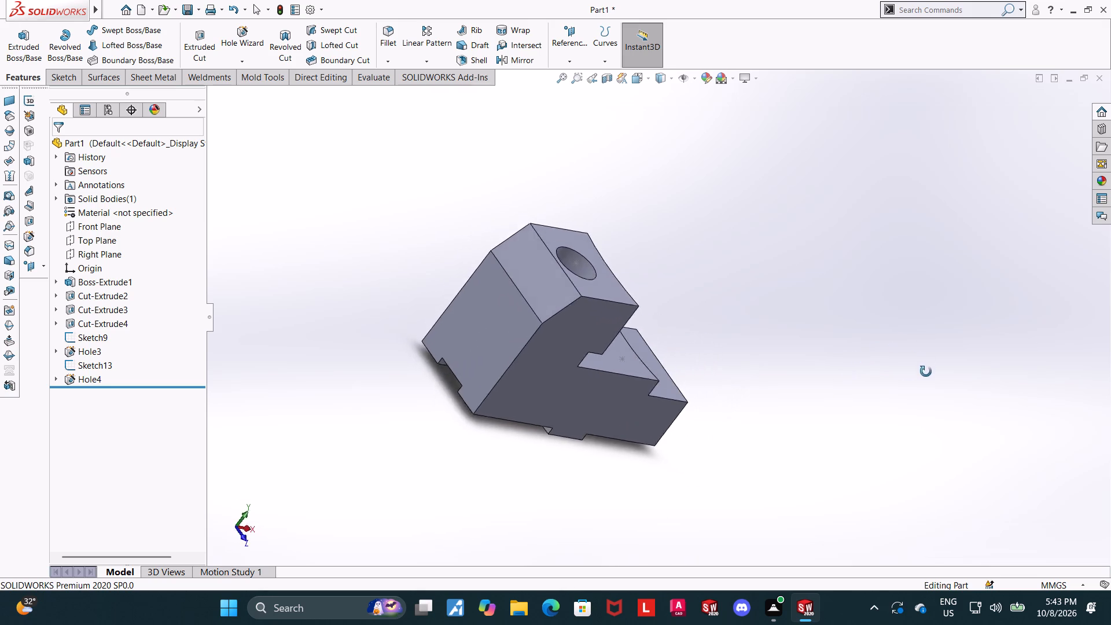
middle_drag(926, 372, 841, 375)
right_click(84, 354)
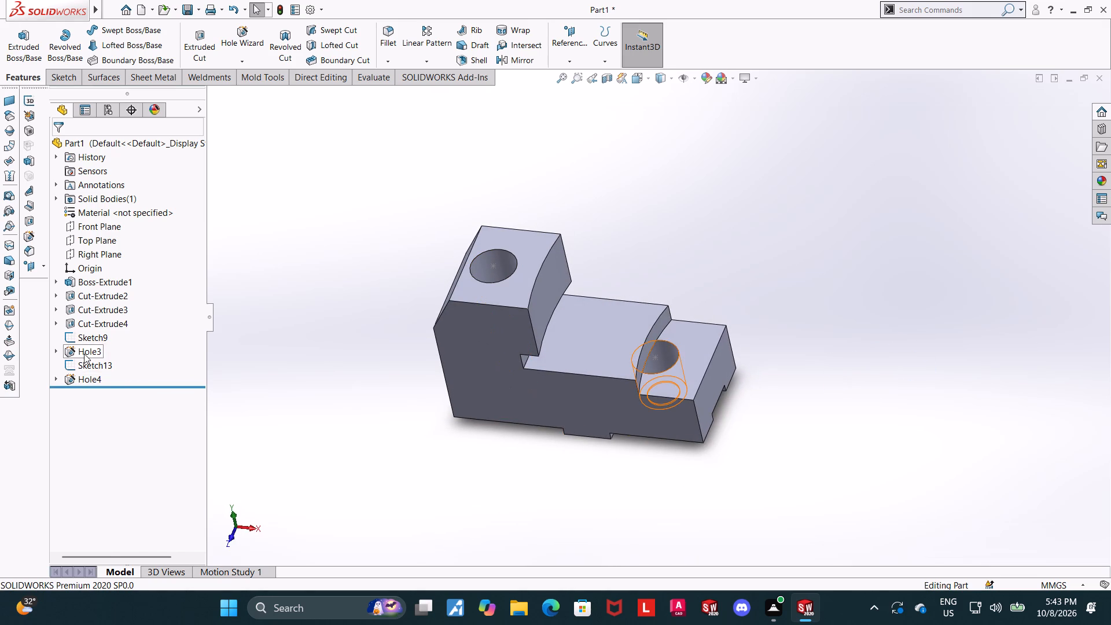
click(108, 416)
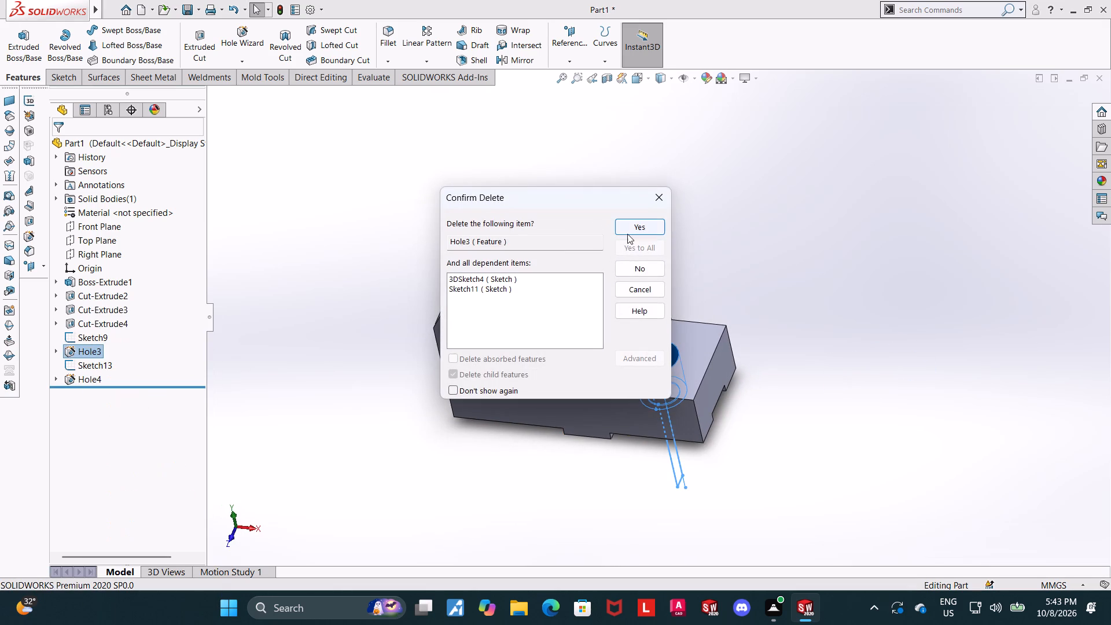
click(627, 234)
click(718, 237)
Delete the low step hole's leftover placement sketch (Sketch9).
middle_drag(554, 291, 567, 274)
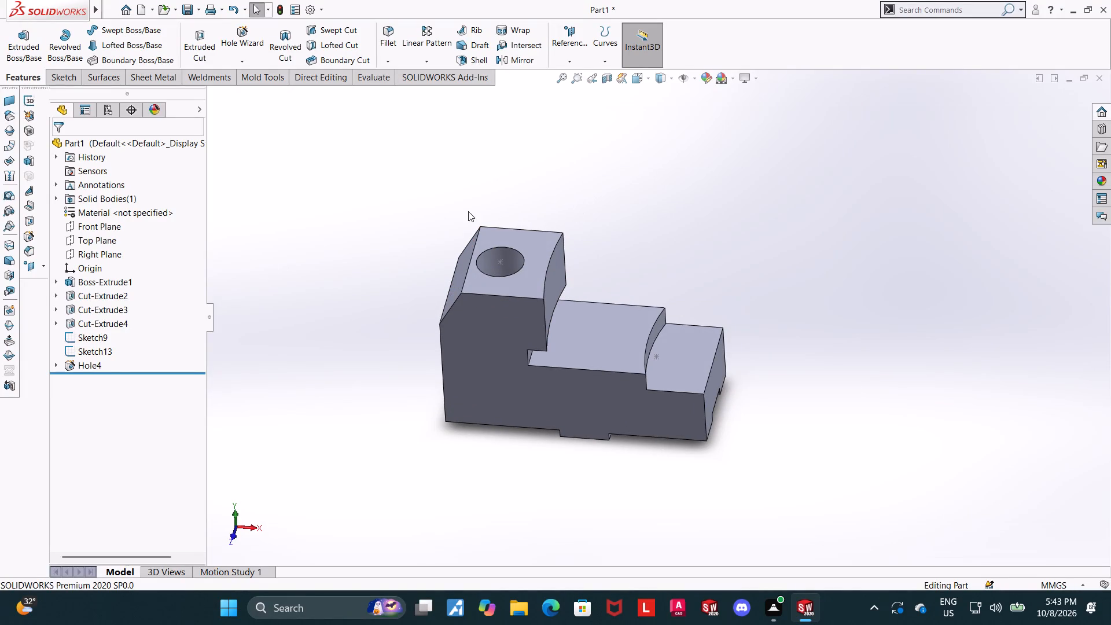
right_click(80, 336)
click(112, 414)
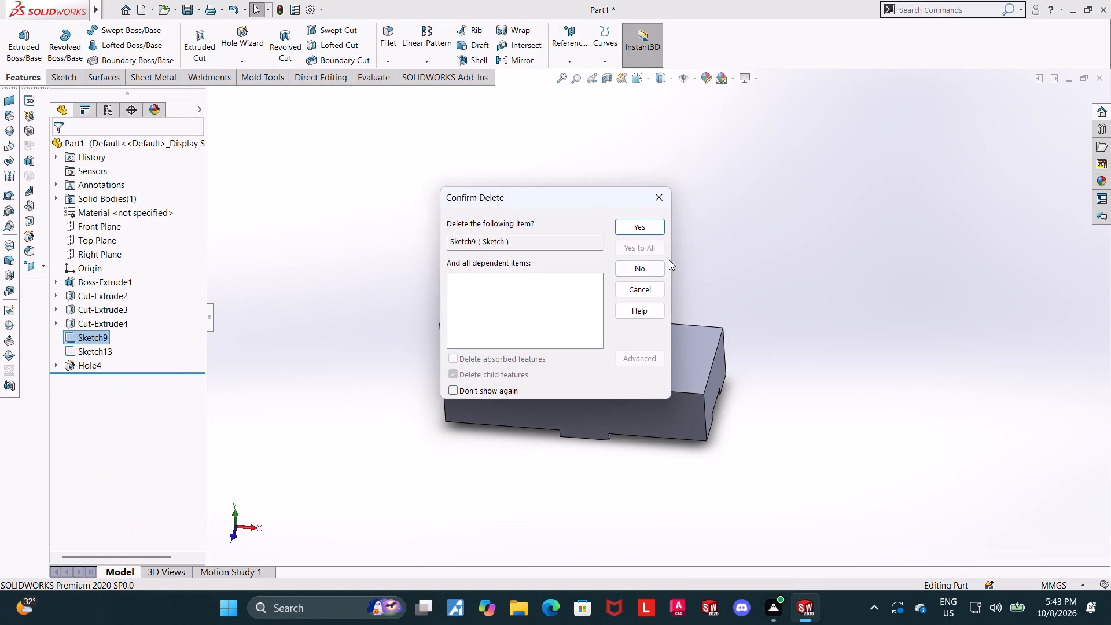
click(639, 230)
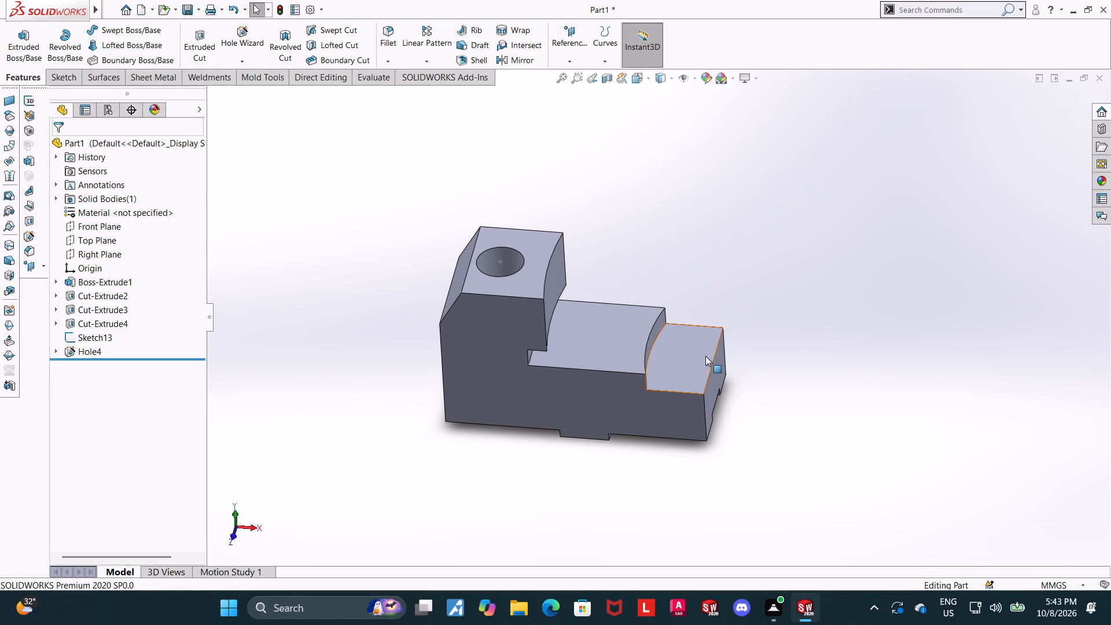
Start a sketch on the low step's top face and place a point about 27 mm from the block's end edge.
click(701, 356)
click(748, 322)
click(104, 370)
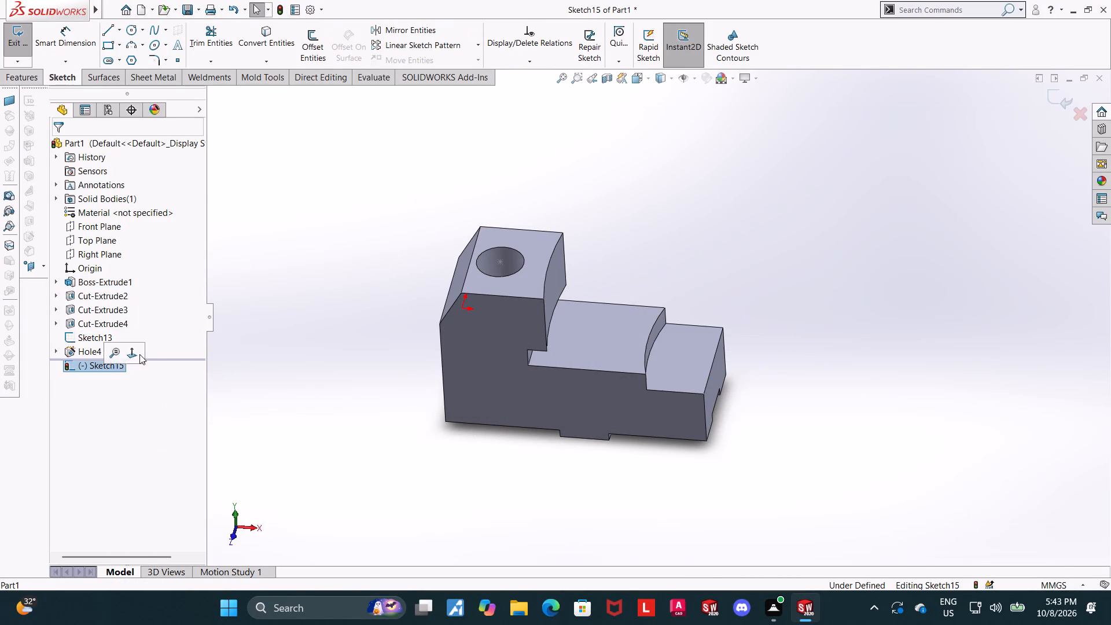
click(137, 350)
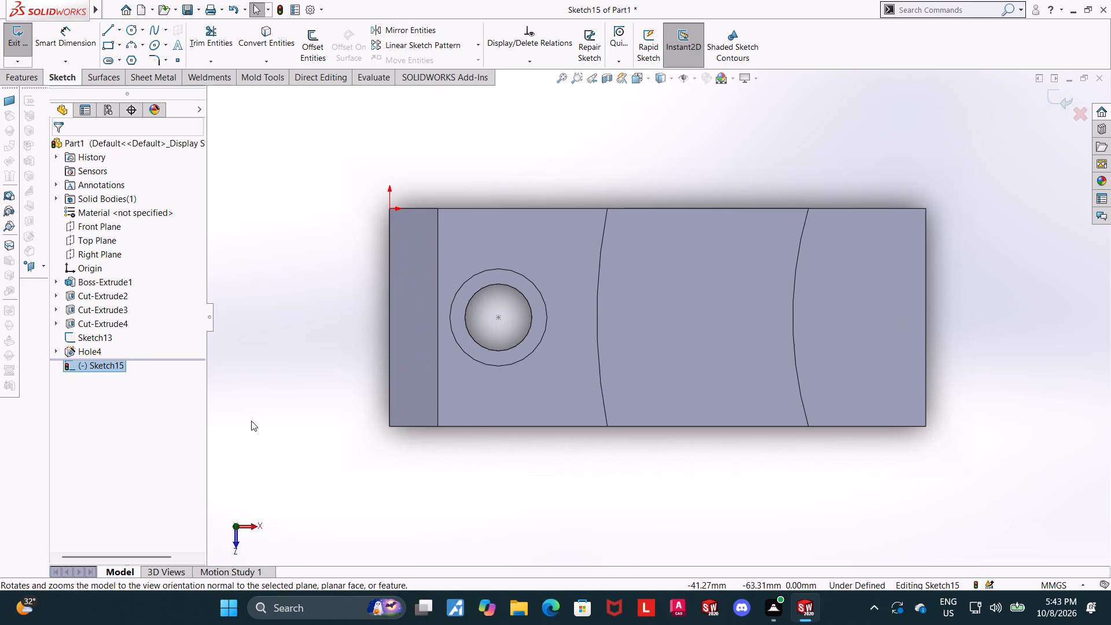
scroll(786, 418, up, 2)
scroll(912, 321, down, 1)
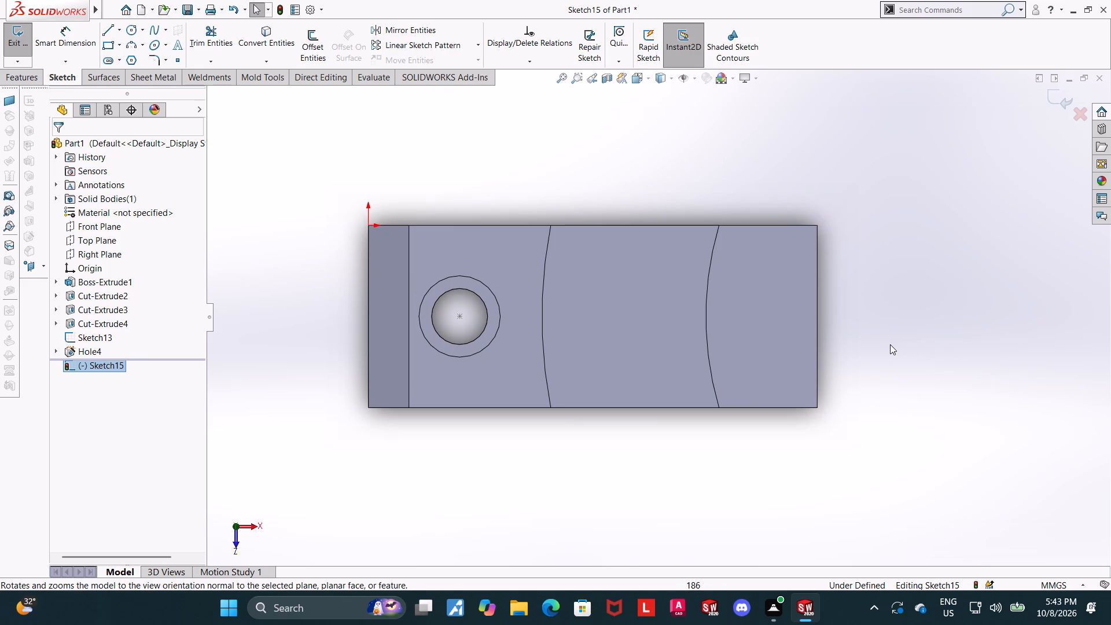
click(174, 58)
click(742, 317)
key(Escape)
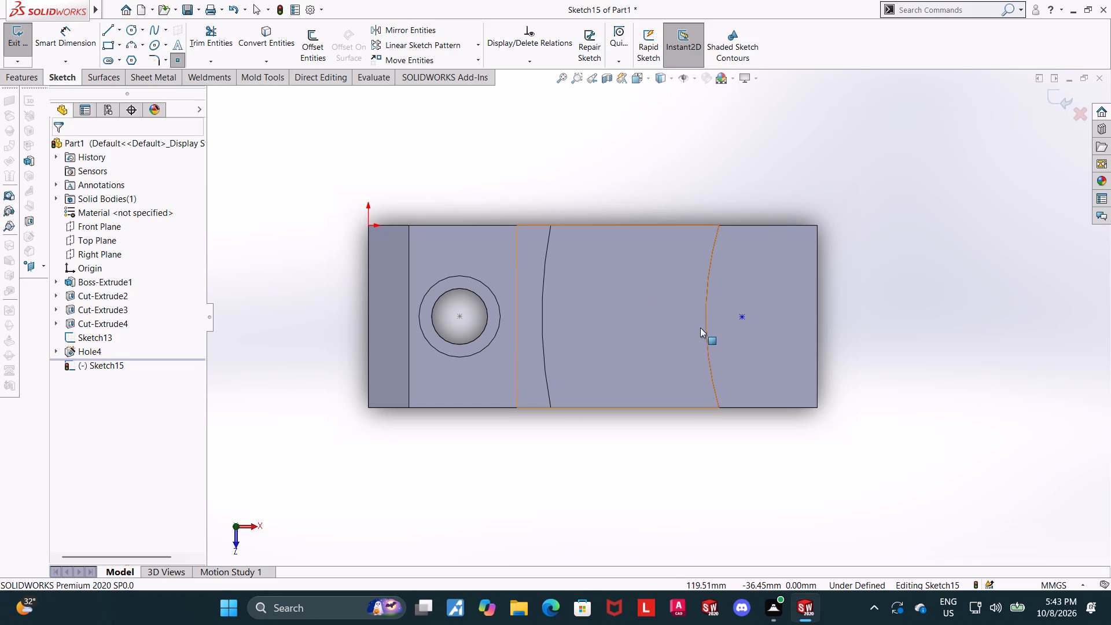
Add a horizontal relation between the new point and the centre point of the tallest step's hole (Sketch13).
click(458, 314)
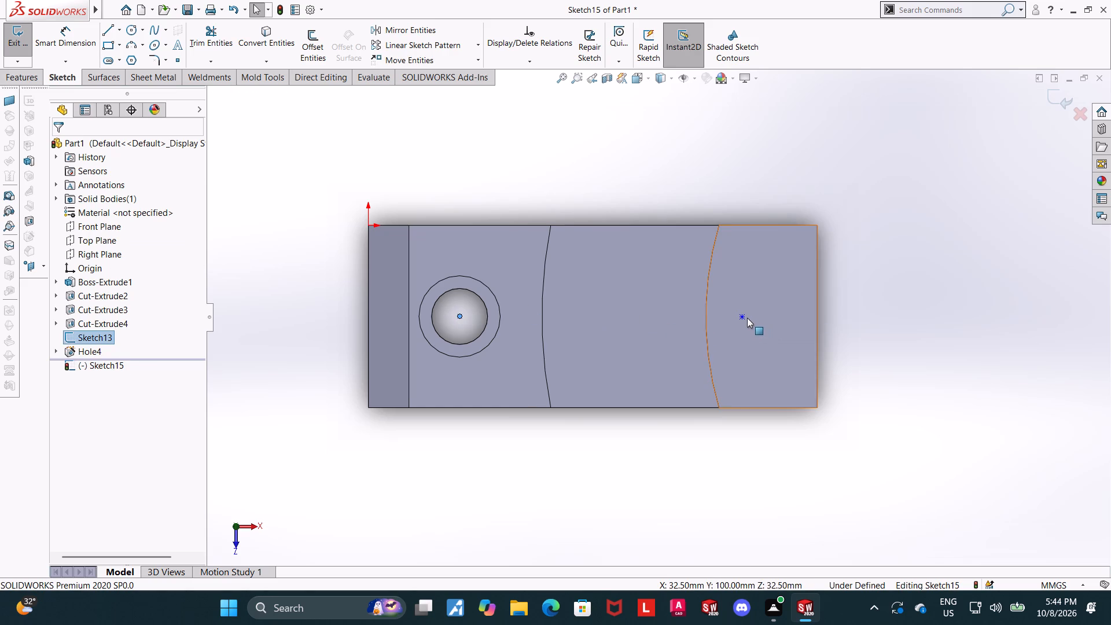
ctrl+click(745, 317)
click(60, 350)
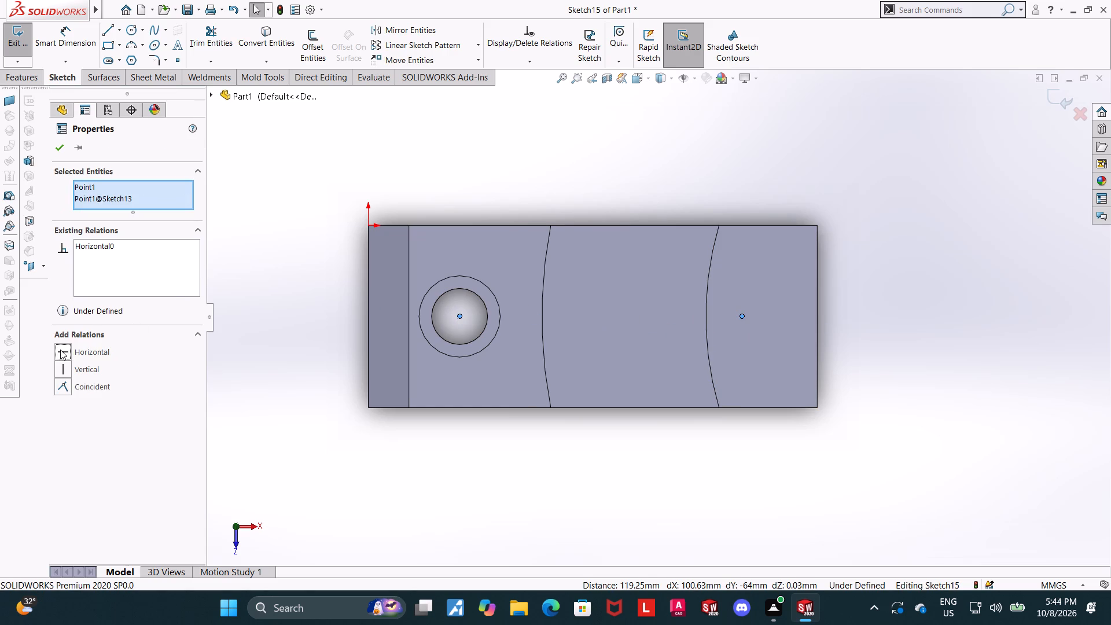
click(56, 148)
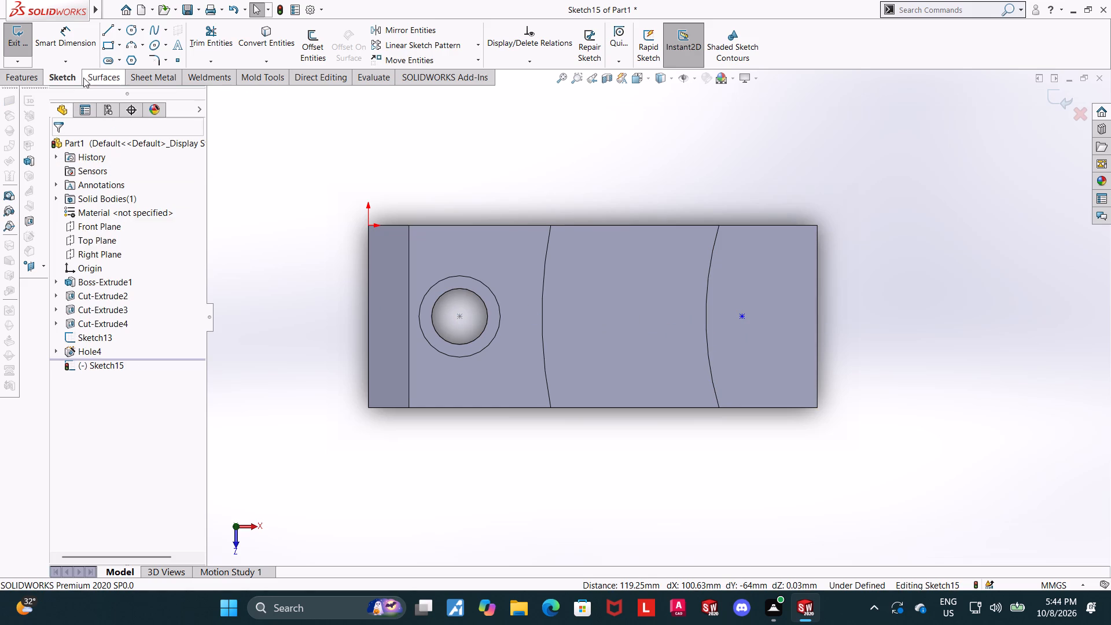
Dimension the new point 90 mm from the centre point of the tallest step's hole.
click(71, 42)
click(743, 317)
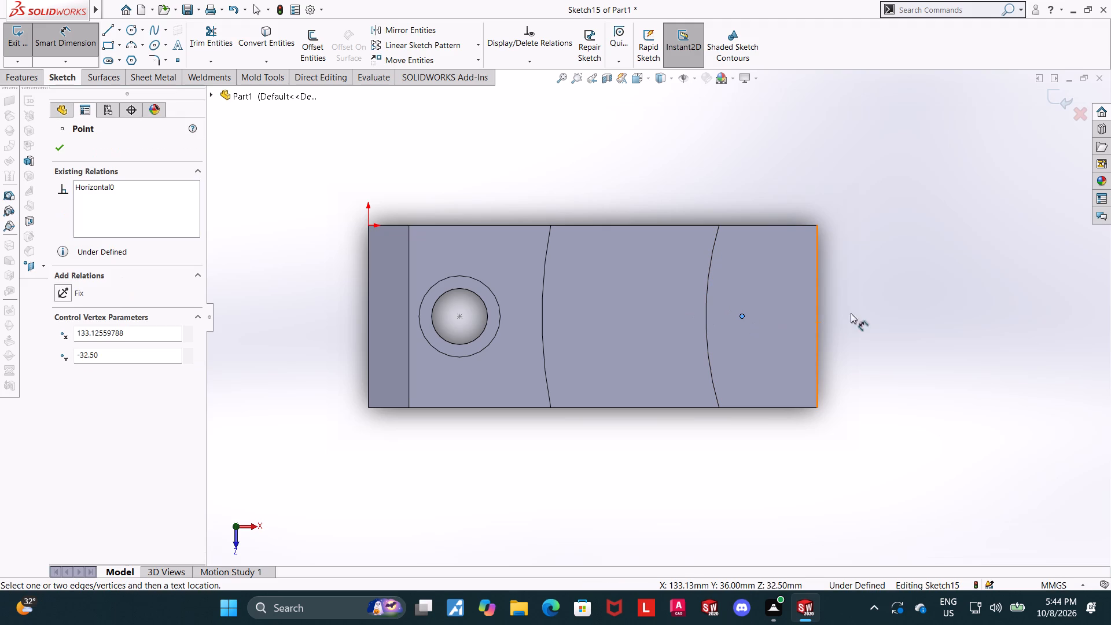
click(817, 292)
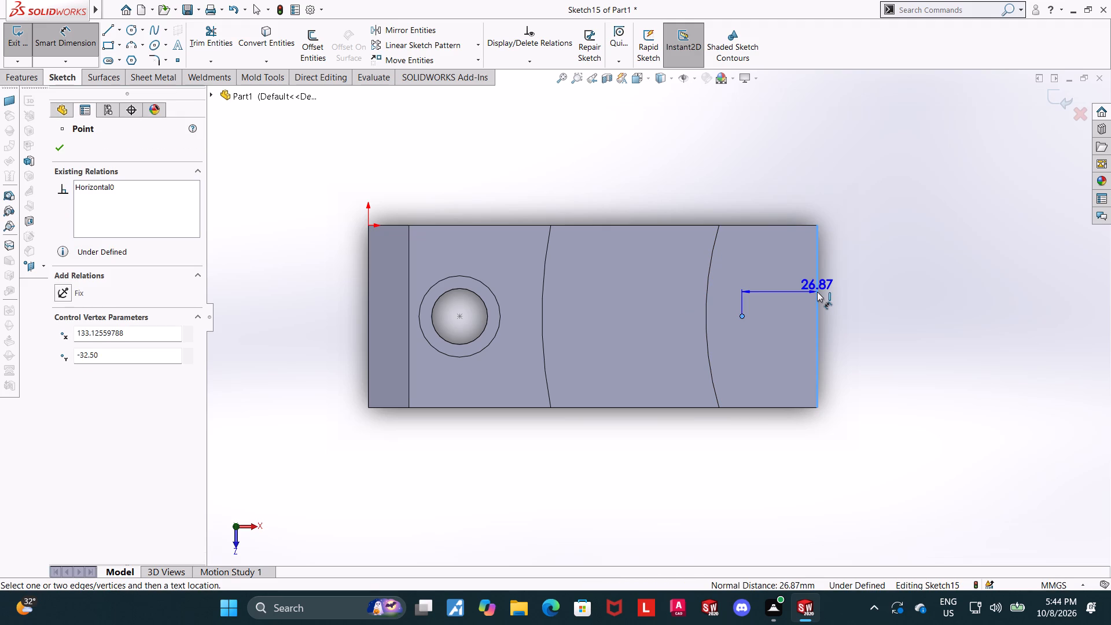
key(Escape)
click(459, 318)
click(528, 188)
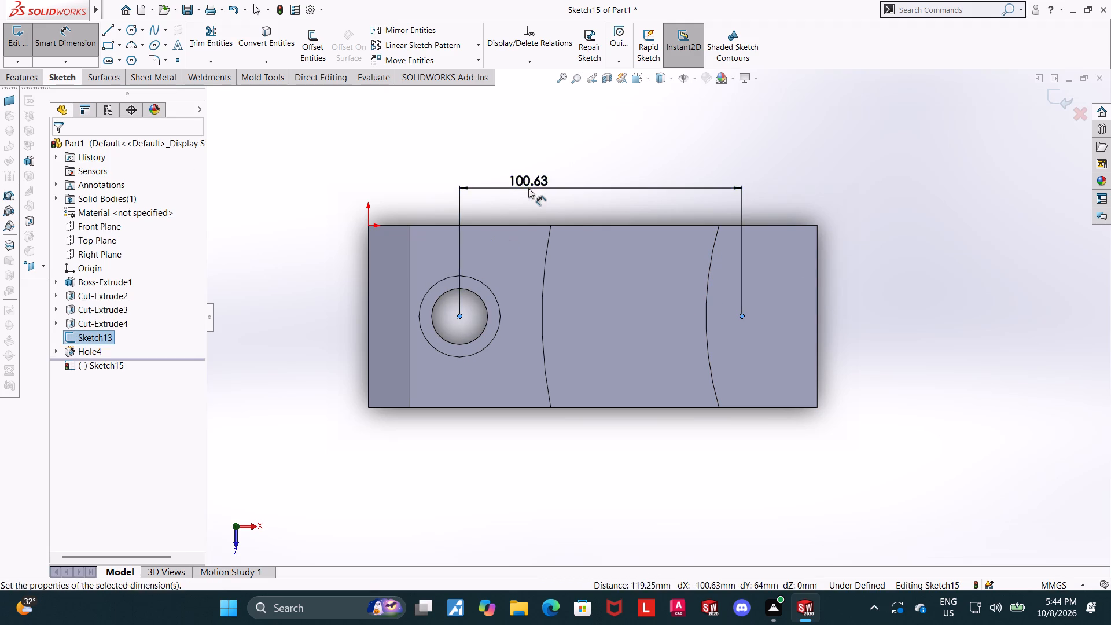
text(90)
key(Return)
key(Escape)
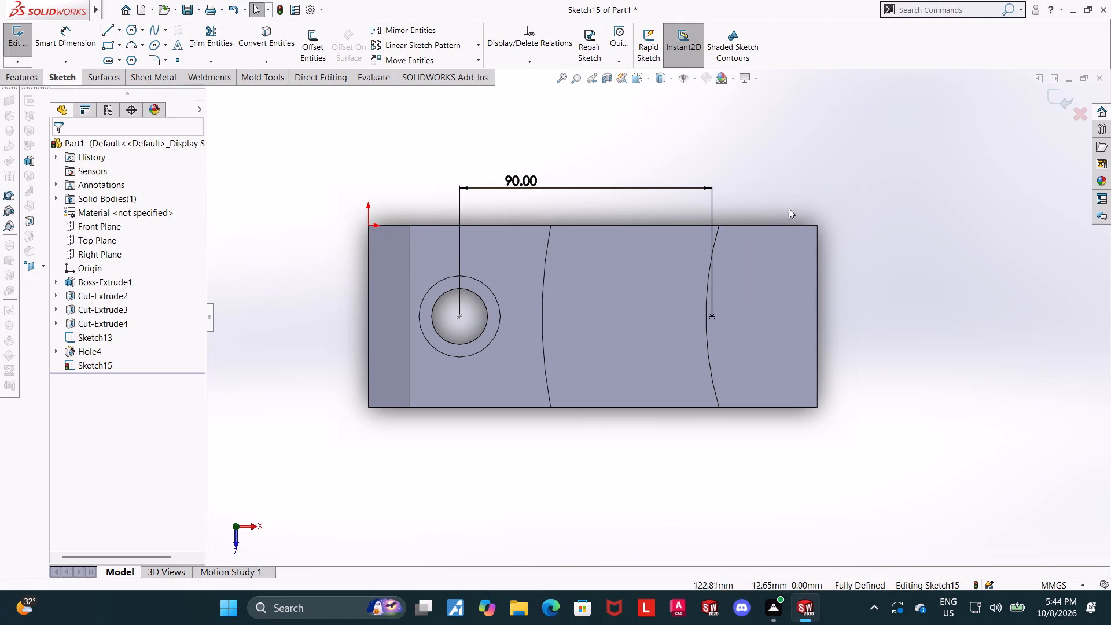
Check the distance from the new point to the low step's end edge with a dimension preview, without placing it.
middle_drag(792, 281, 789, 174)
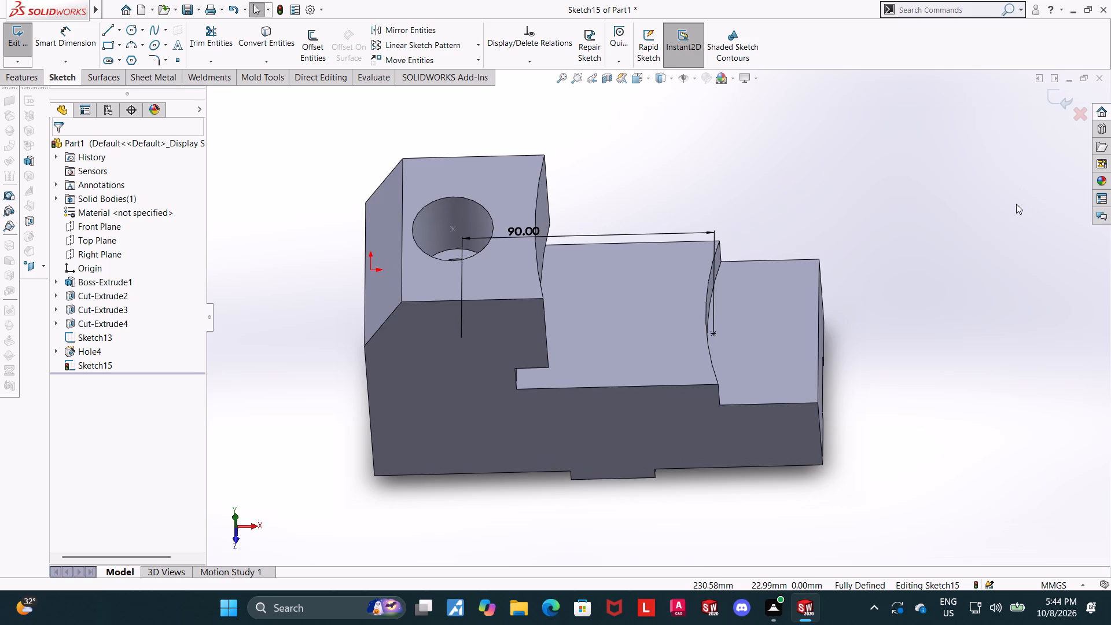
middle_drag(1015, 204, 1016, 213)
click(41, 32)
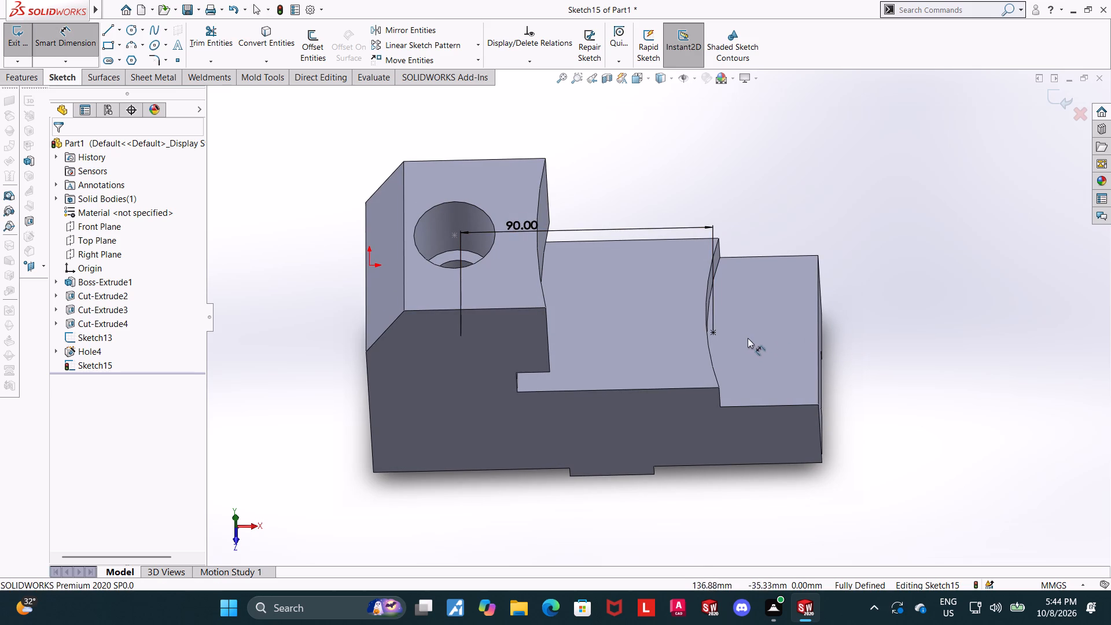
click(713, 333)
click(818, 341)
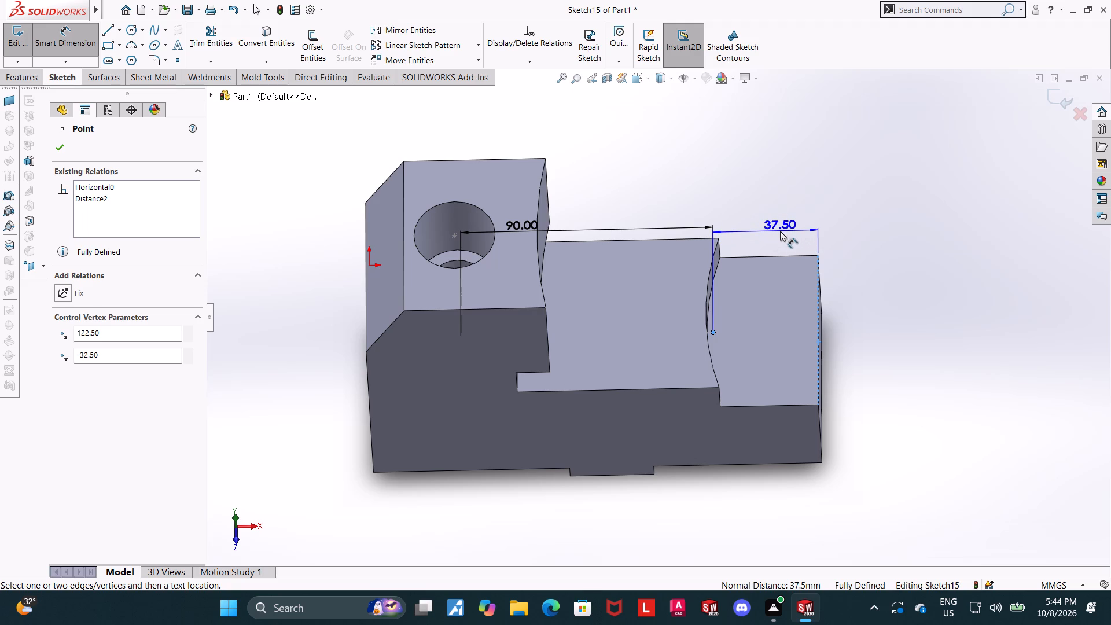
middle_drag(788, 230, 790, 336)
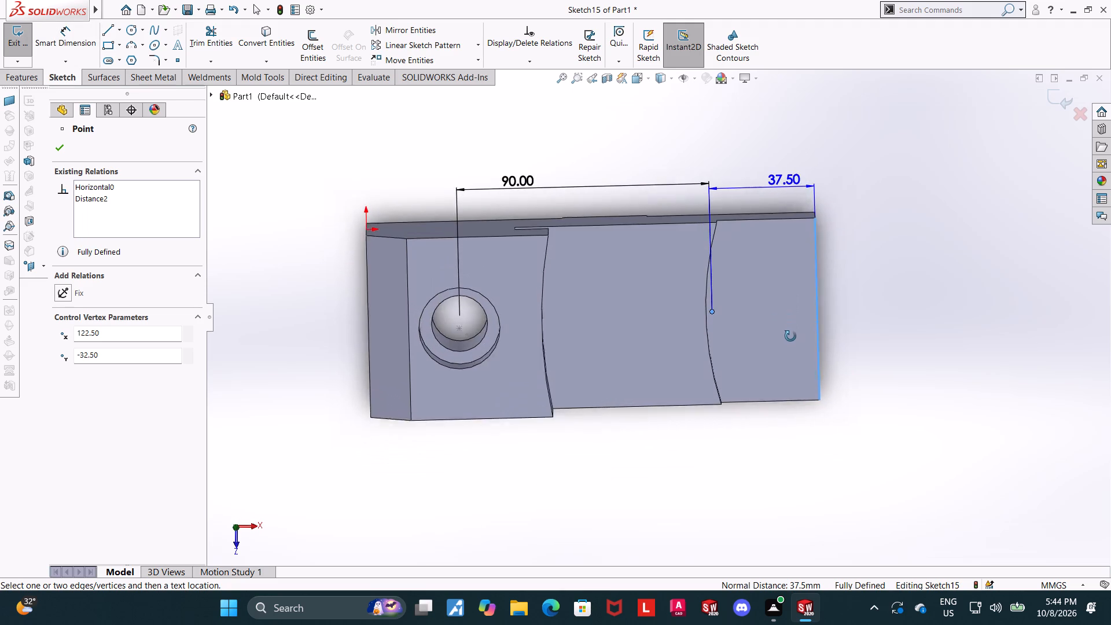
middle_drag(790, 336, 790, 321)
key(Escape)
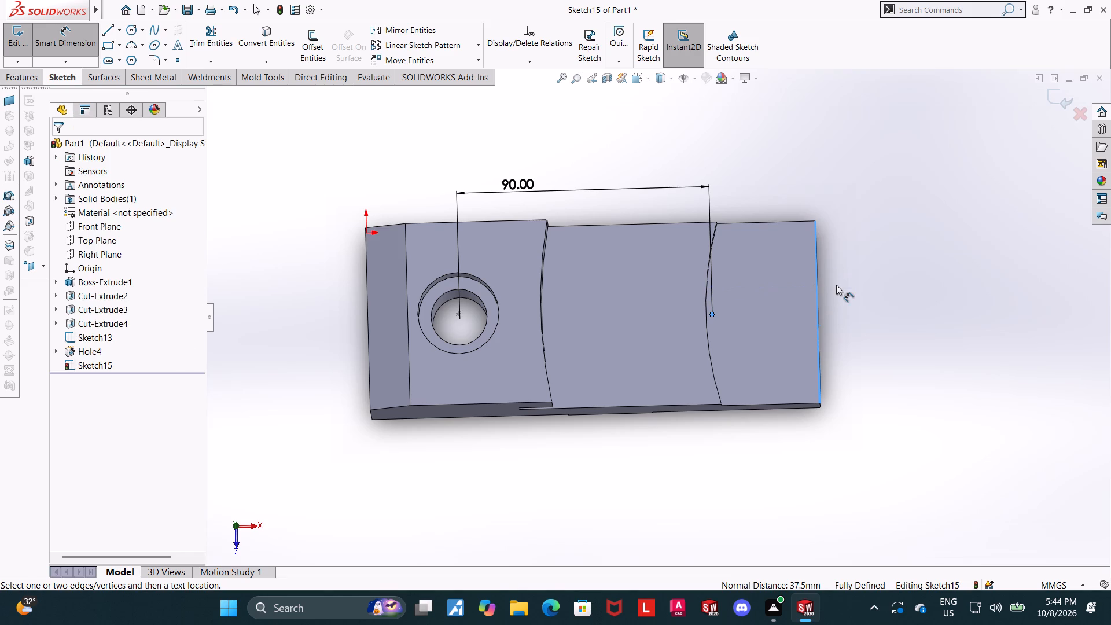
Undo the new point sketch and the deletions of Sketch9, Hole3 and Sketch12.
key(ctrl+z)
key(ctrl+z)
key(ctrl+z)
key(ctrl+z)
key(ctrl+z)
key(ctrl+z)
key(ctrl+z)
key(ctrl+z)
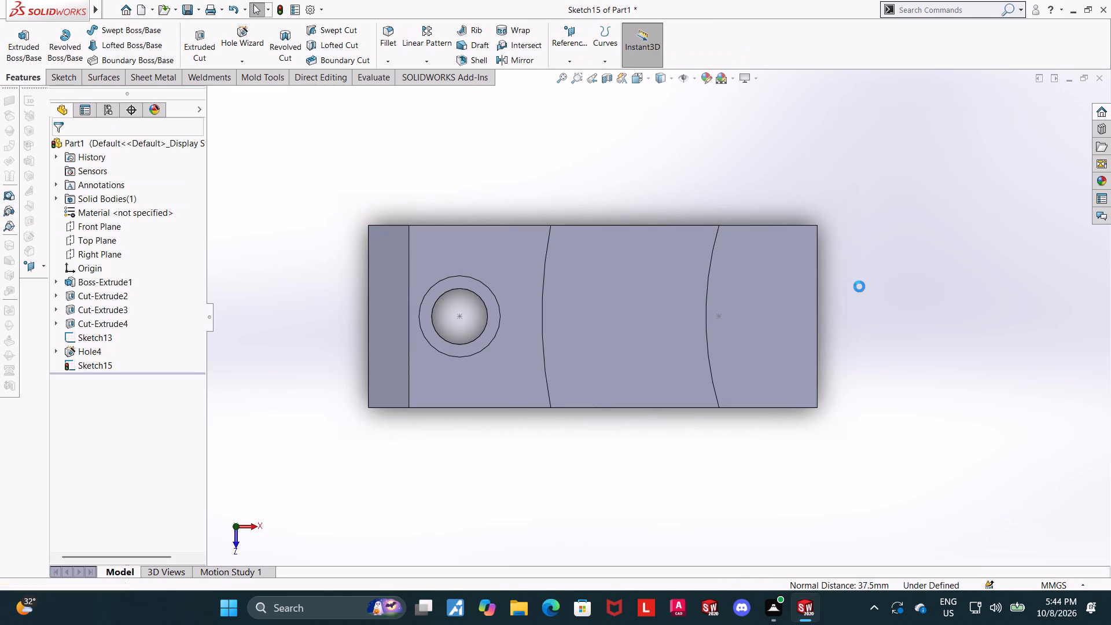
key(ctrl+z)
Delete the leftover circle sketch (Sketch12) above the low step's hole.
middle_drag(846, 341, 835, 200)
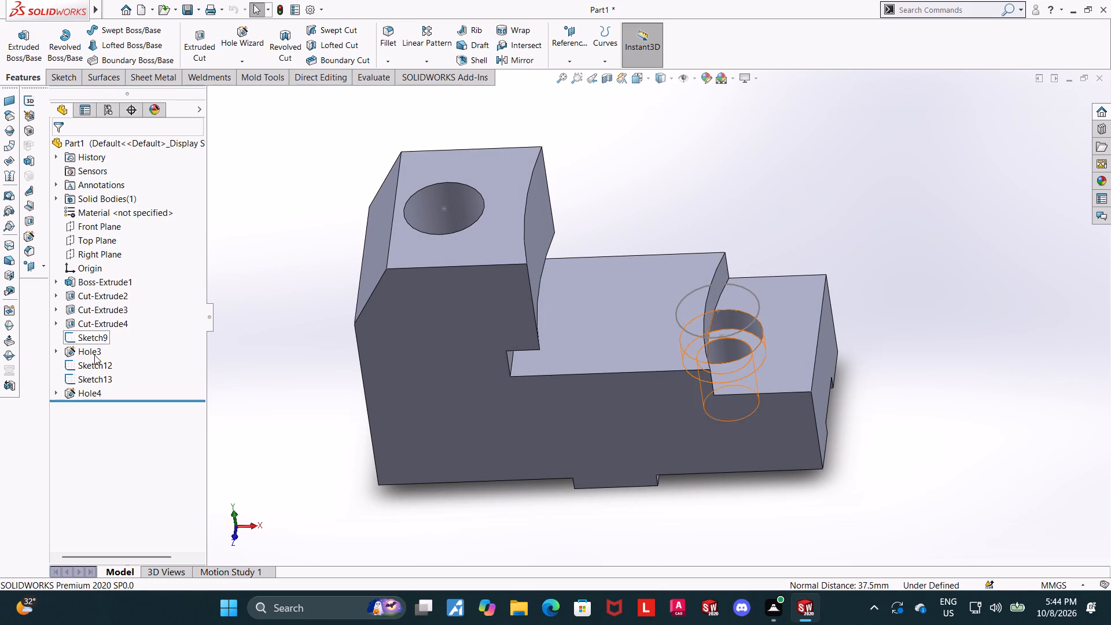
right_click(90, 361)
click(121, 440)
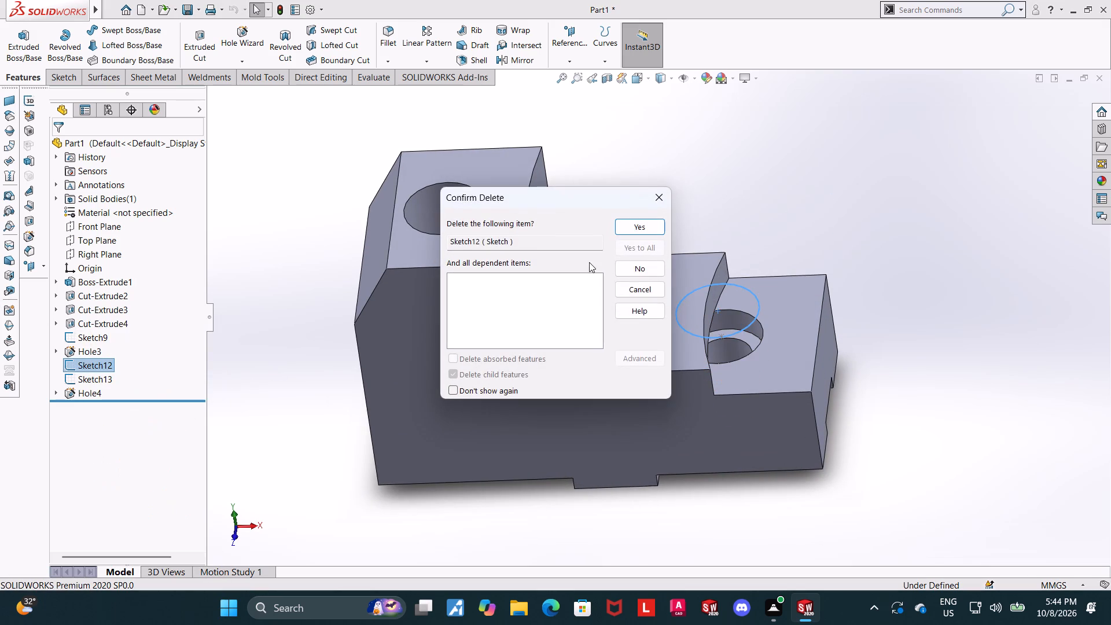
click(621, 229)
Examine the block's bevel, steps, underside and counterbored holes from several angles, including the front view.
middle_drag(925, 276, 933, 289)
scroll(885, 345, up, 1)
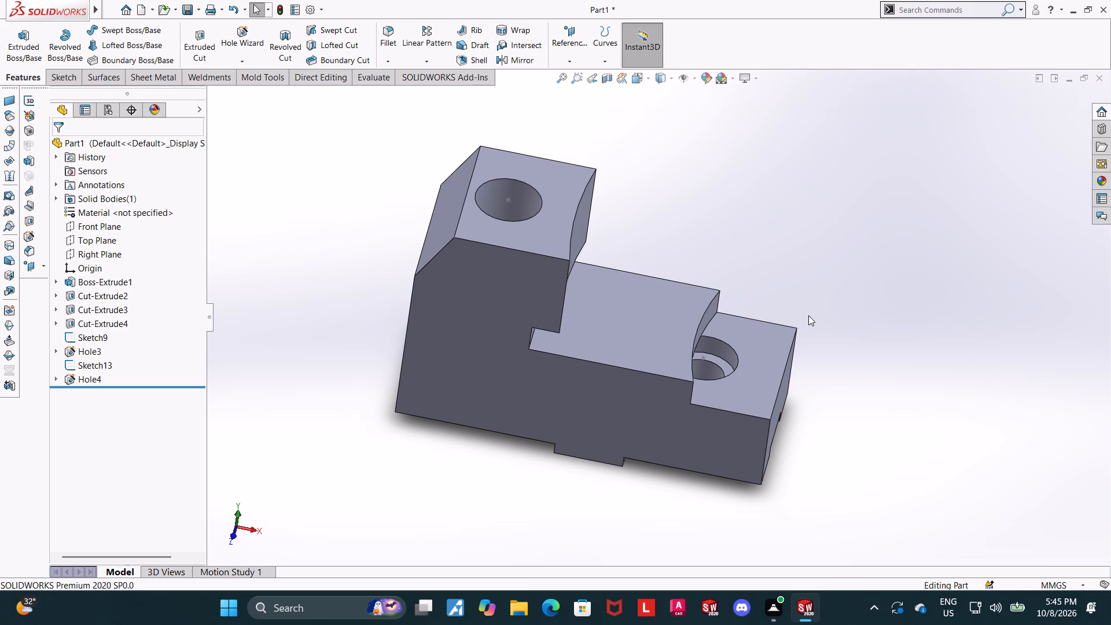
middle_drag(879, 420, 959, 348)
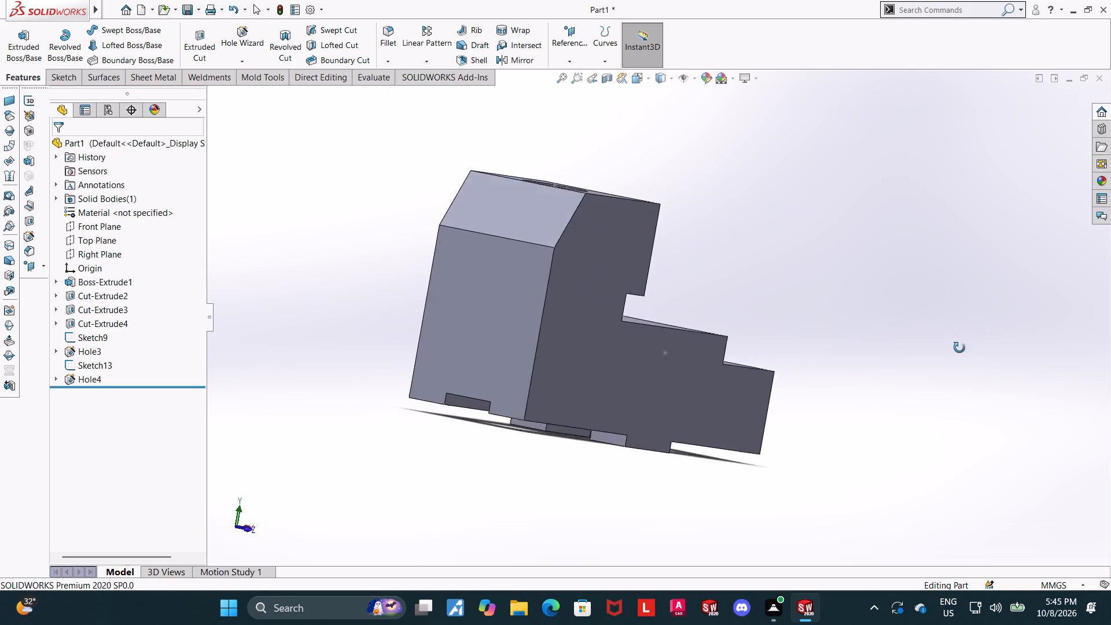
middle_drag(959, 348, 950, 360)
scroll(943, 369, up, 1)
middle_drag(943, 369, 917, 370)
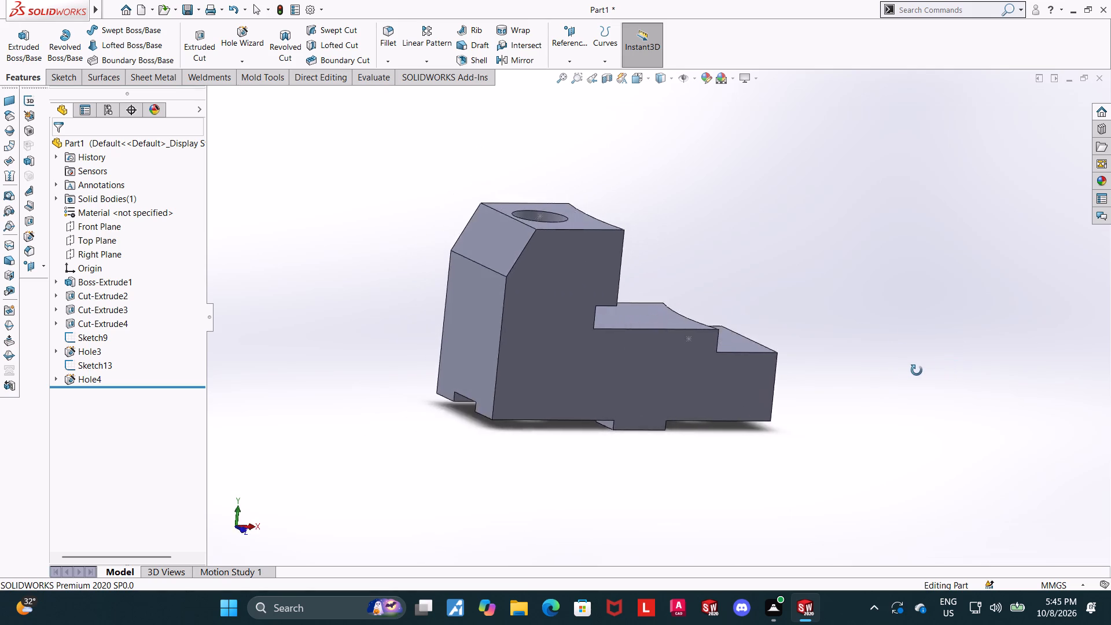
middle_drag(917, 370, 884, 356)
click(648, 80)
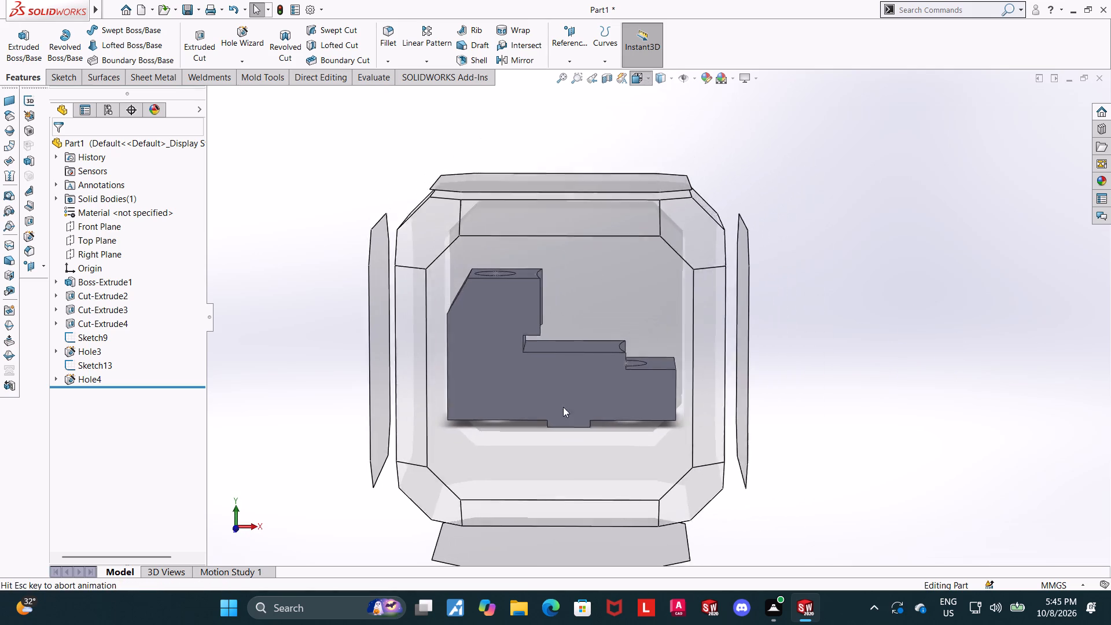
click(553, 424)
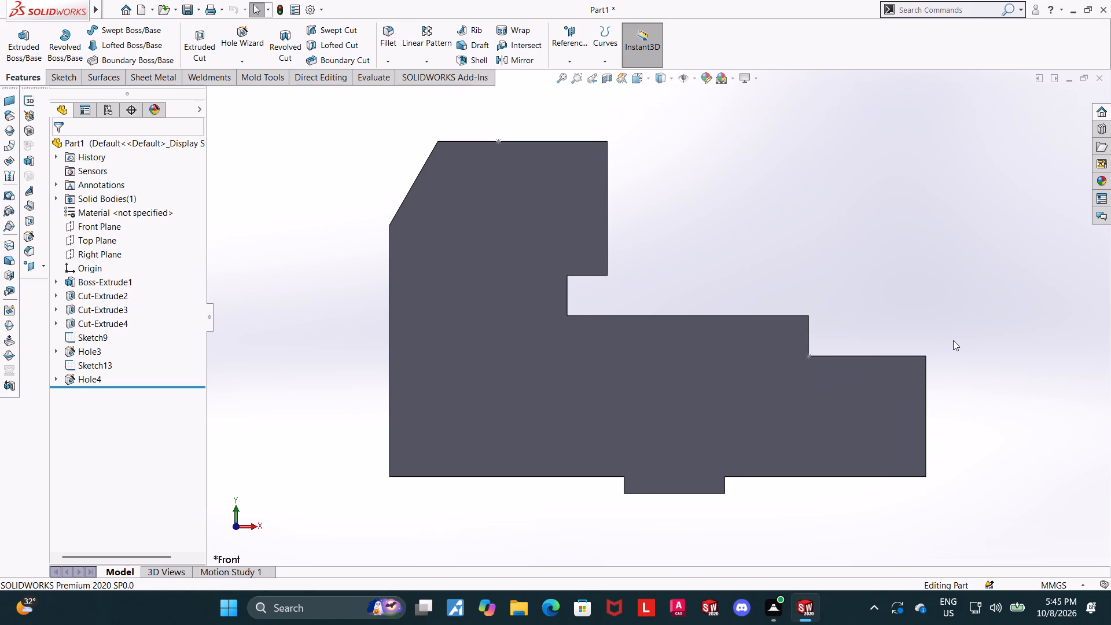
scroll(953, 340, up, 3)
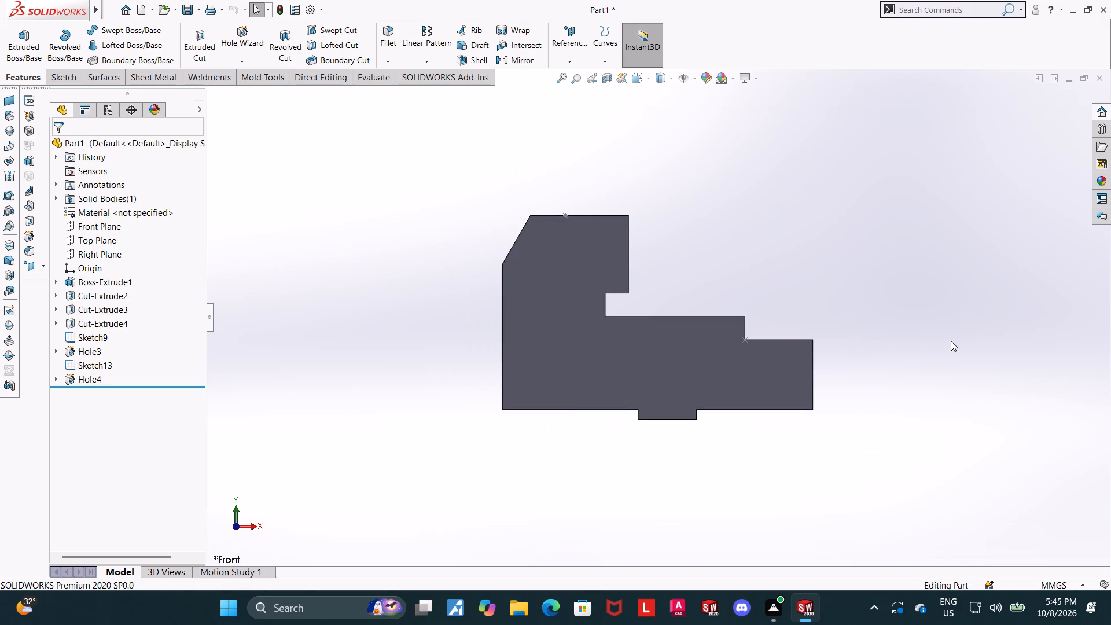
middle_drag(959, 338, 940, 498)
middle_drag(880, 289, 884, 315)
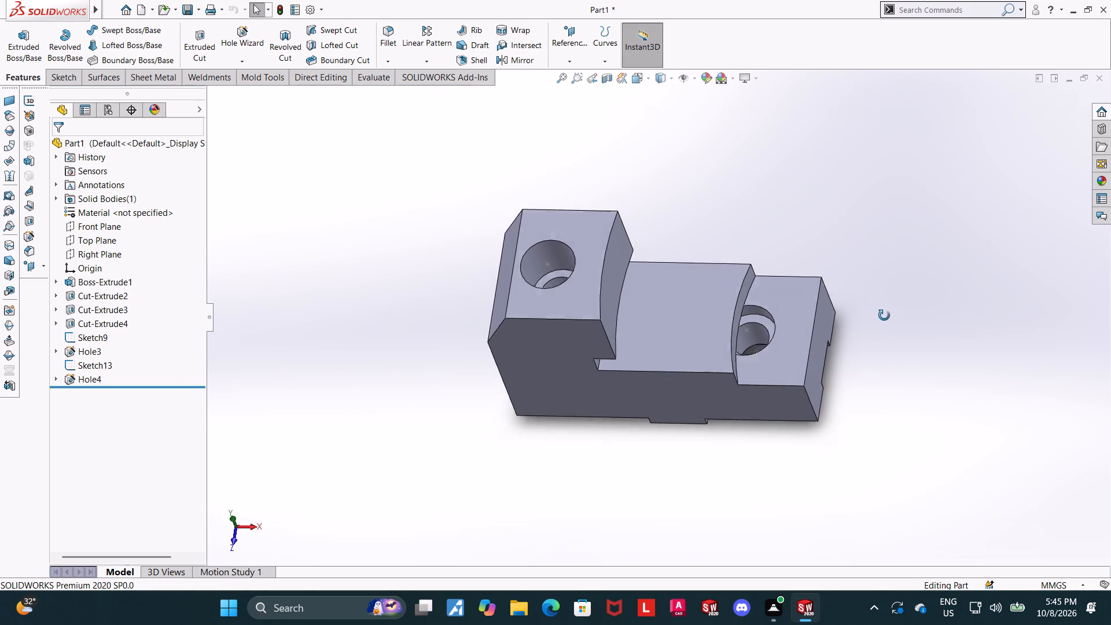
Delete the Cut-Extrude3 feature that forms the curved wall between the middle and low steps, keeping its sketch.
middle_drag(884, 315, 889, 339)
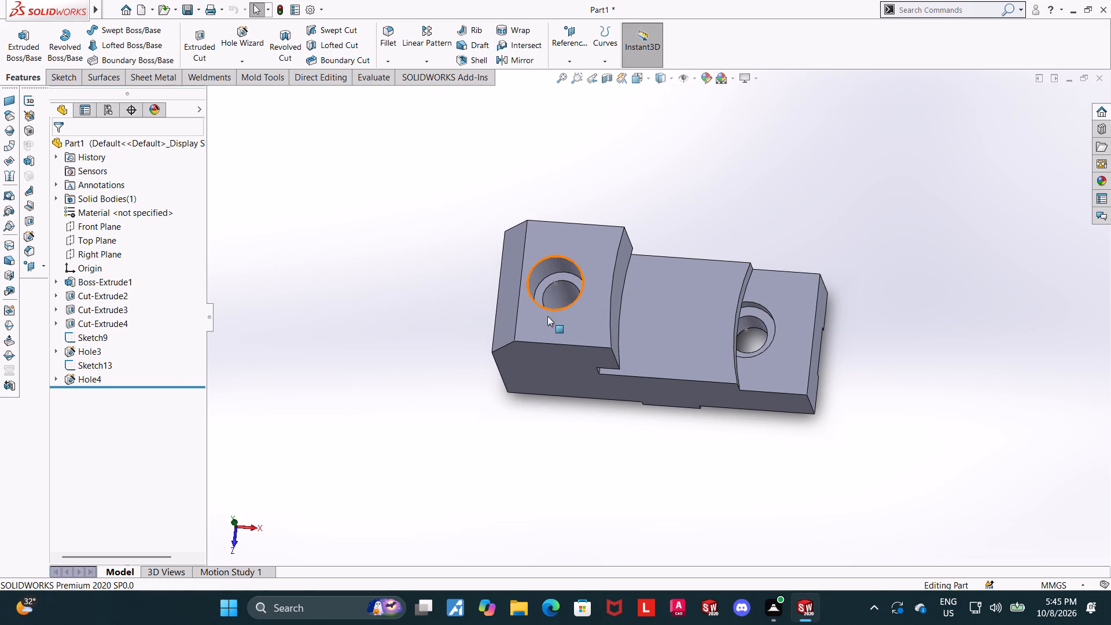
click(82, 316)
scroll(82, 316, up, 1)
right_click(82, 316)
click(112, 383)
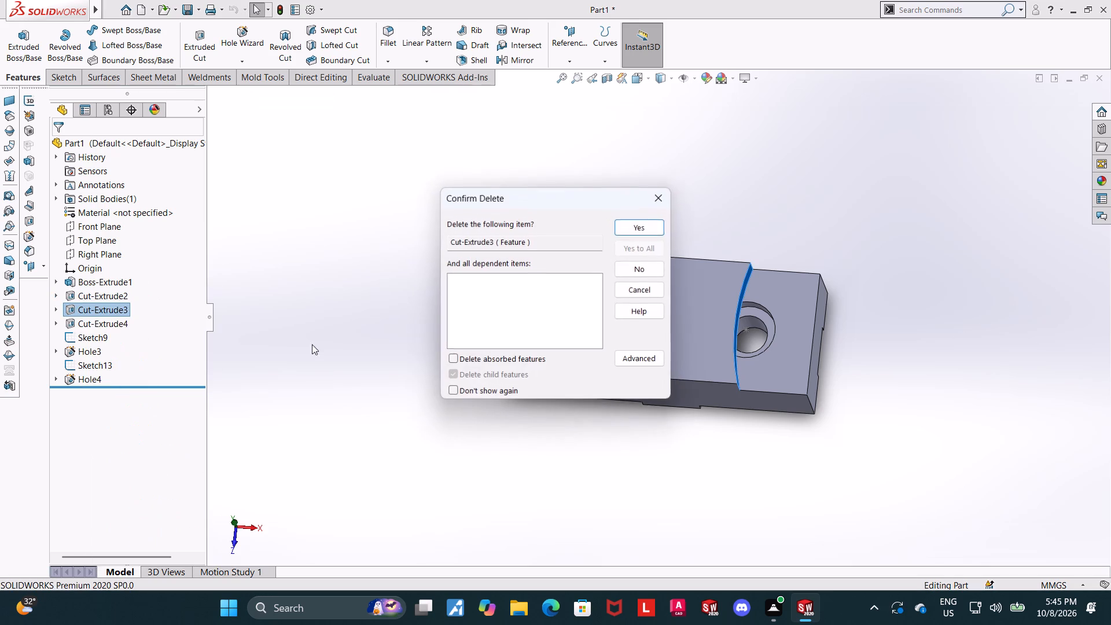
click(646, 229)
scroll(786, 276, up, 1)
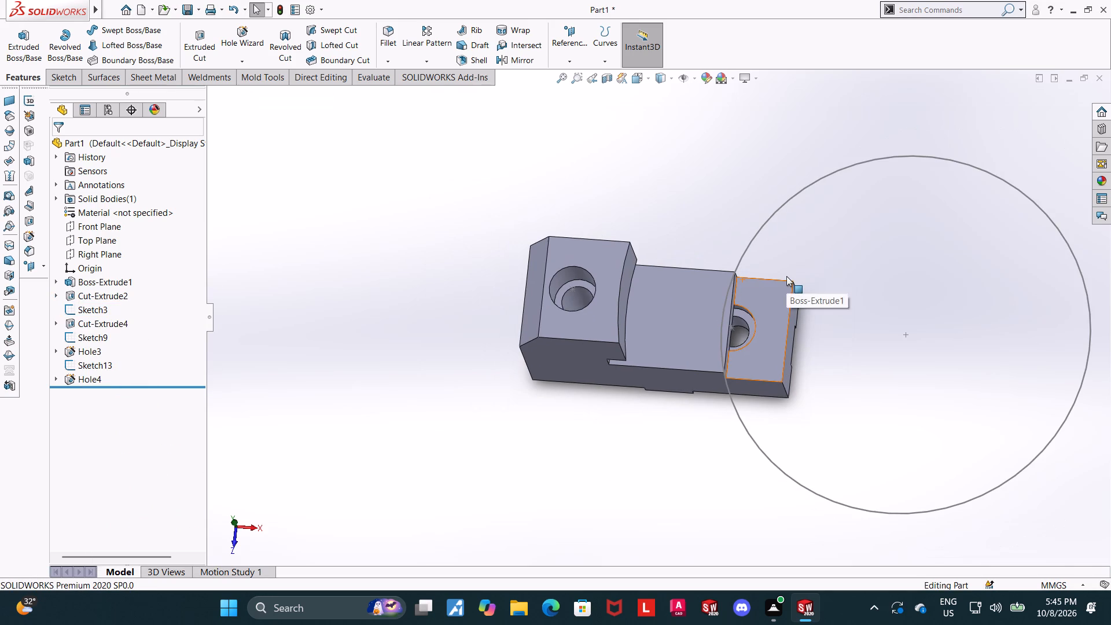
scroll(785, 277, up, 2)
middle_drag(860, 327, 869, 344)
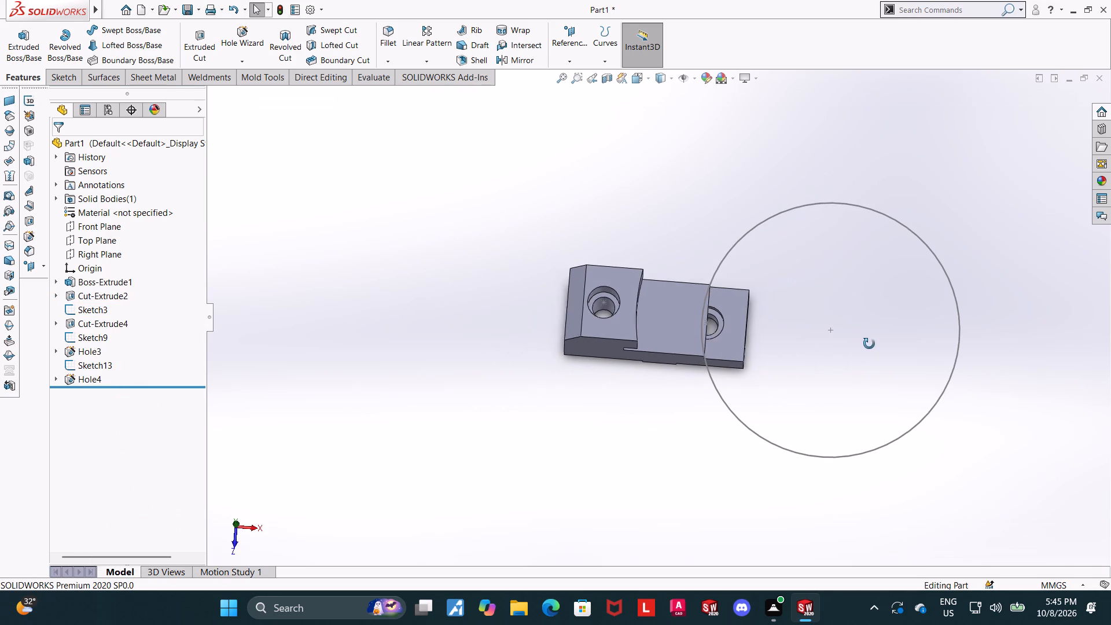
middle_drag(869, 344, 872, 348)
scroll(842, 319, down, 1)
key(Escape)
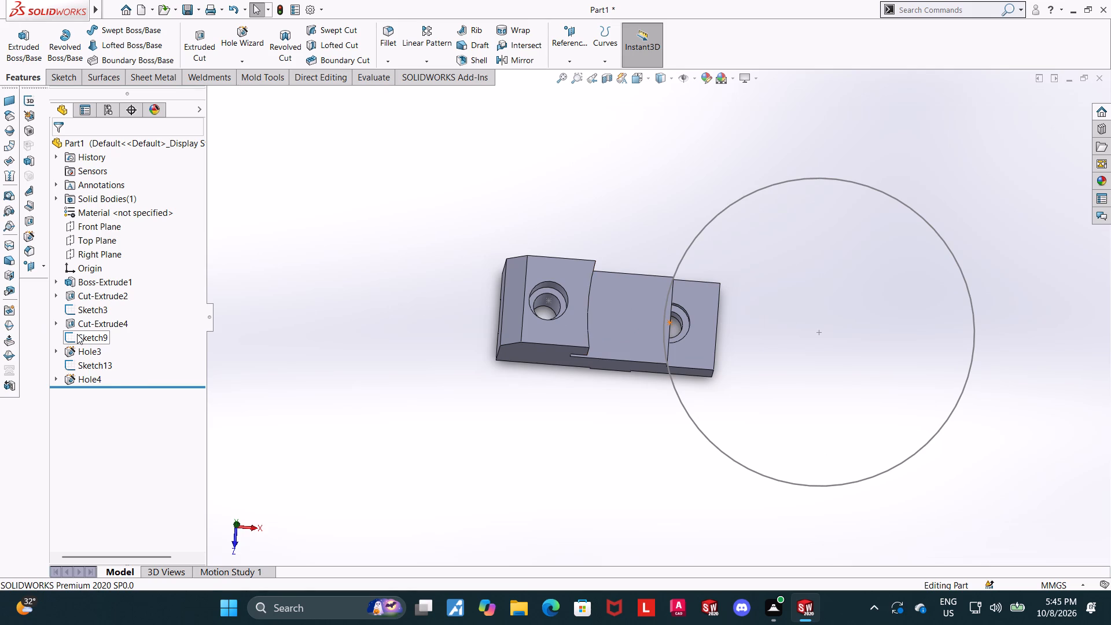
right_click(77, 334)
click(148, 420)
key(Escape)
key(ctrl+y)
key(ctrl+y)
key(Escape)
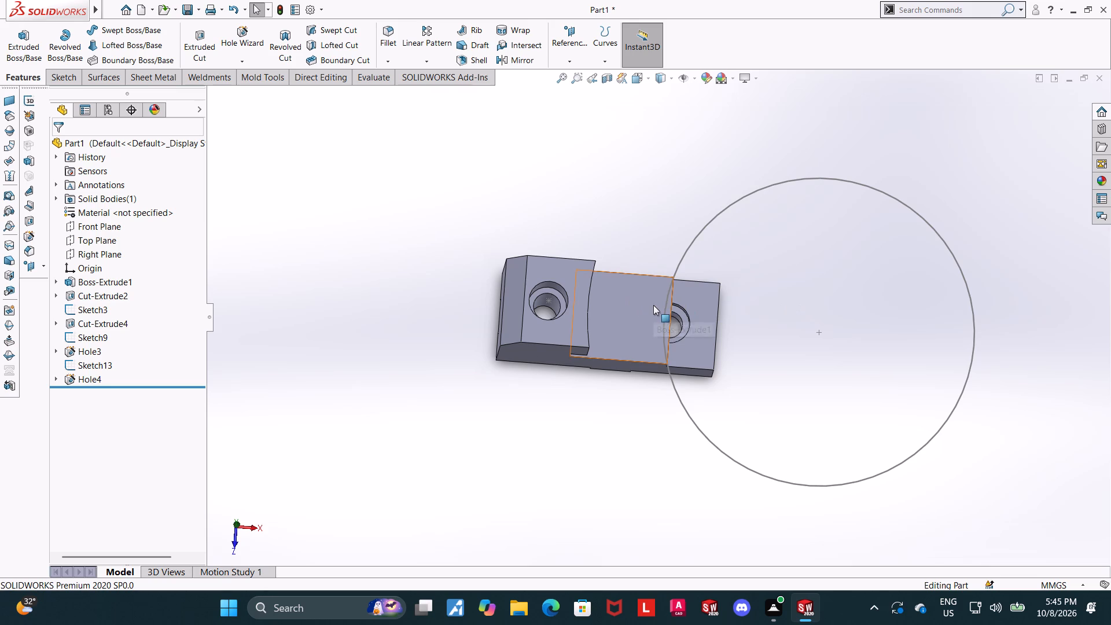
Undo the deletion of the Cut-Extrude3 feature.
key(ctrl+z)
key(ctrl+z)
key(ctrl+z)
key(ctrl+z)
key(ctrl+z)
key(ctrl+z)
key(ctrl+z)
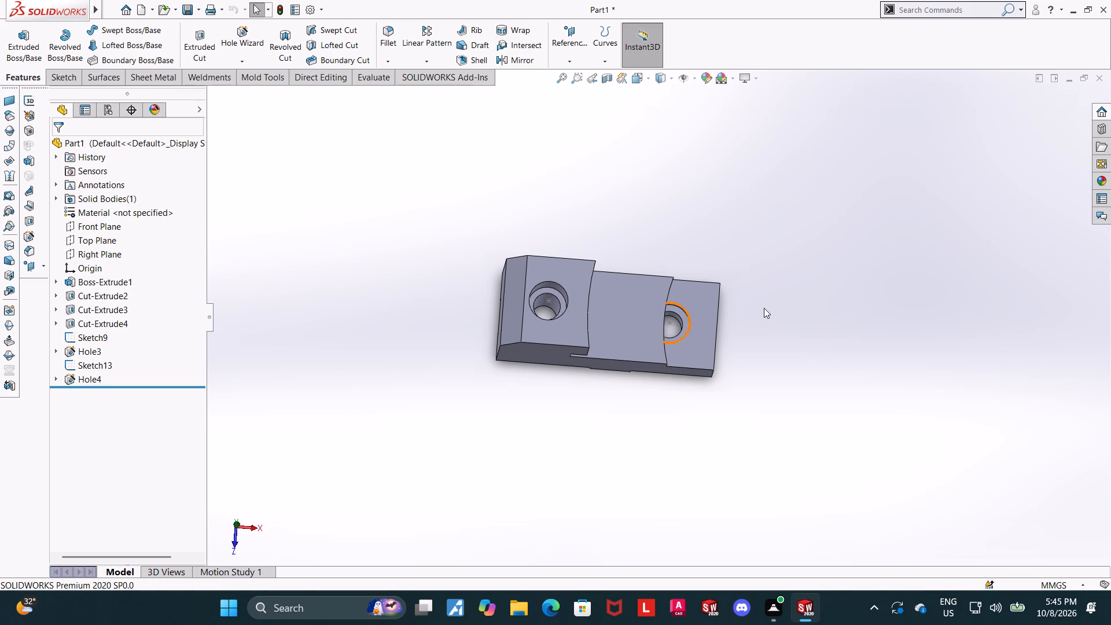
Examine the curved step walls, the notch and both counterbored holes from several angles.
ctrl+middle_drag(757, 308, 740, 312)
key(Escape)
middle_drag(756, 334, 726, 300)
scroll(718, 297, down, 3)
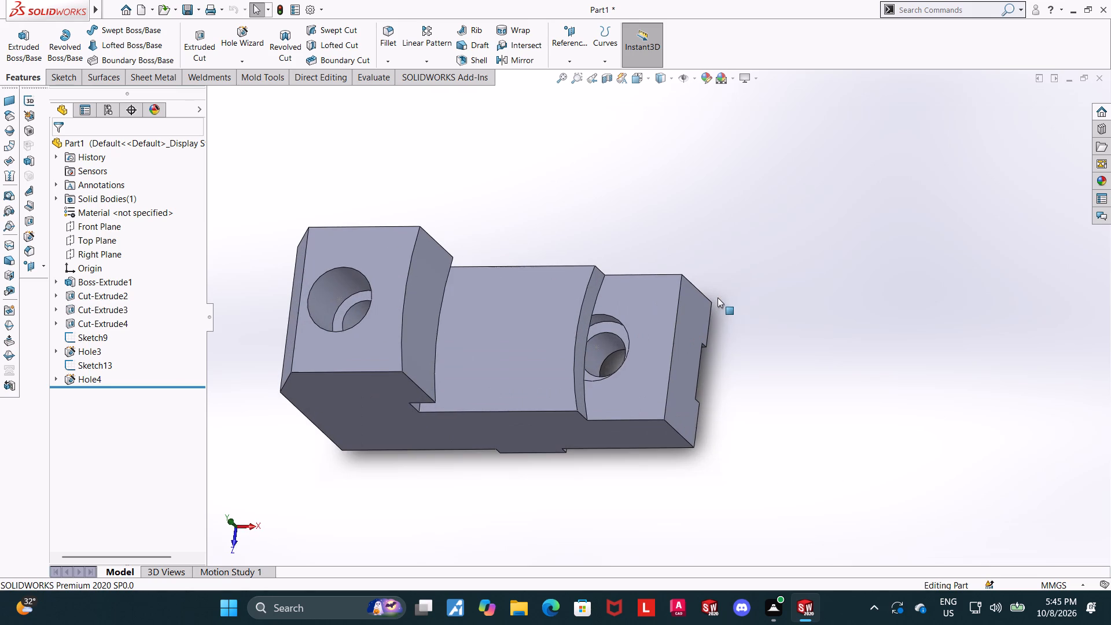
scroll(717, 299, down, 1)
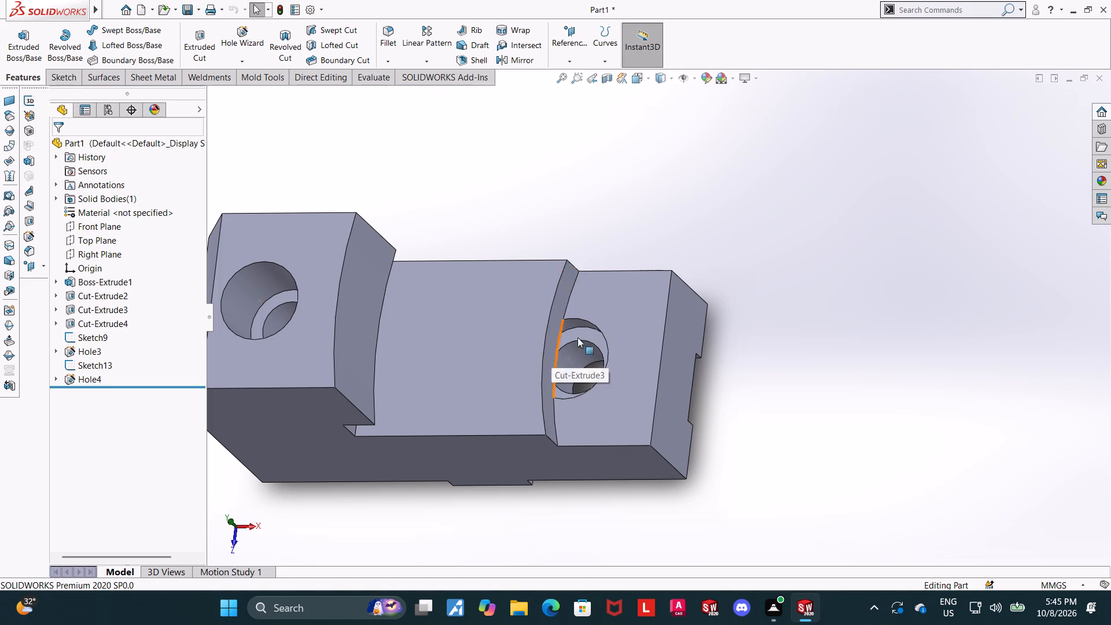
middle_drag(629, 331, 642, 351)
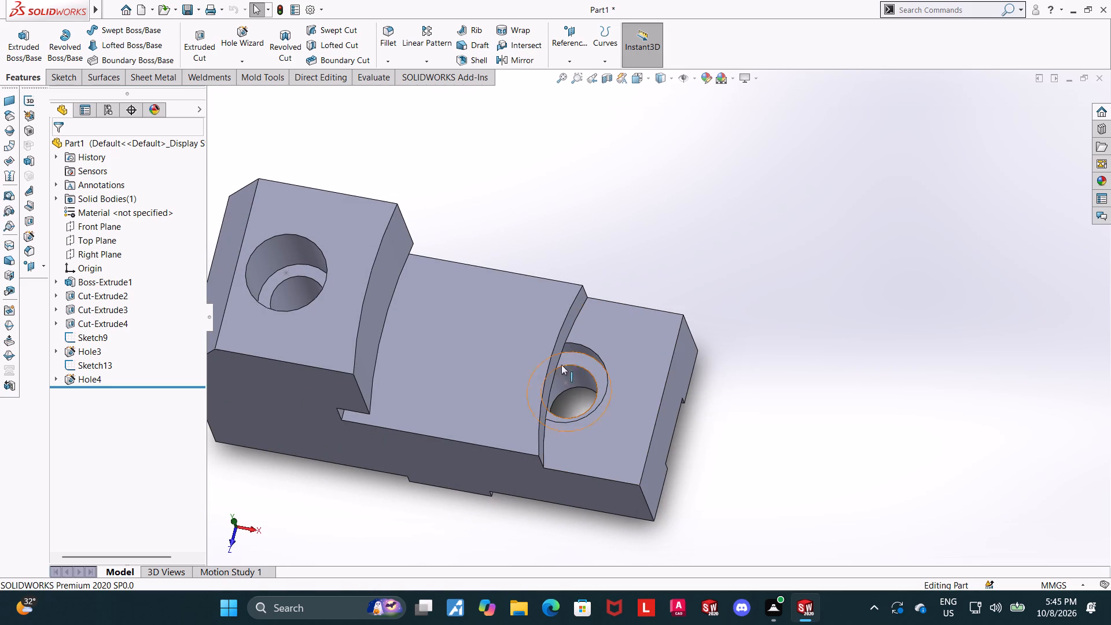
middle_drag(623, 391, 643, 308)
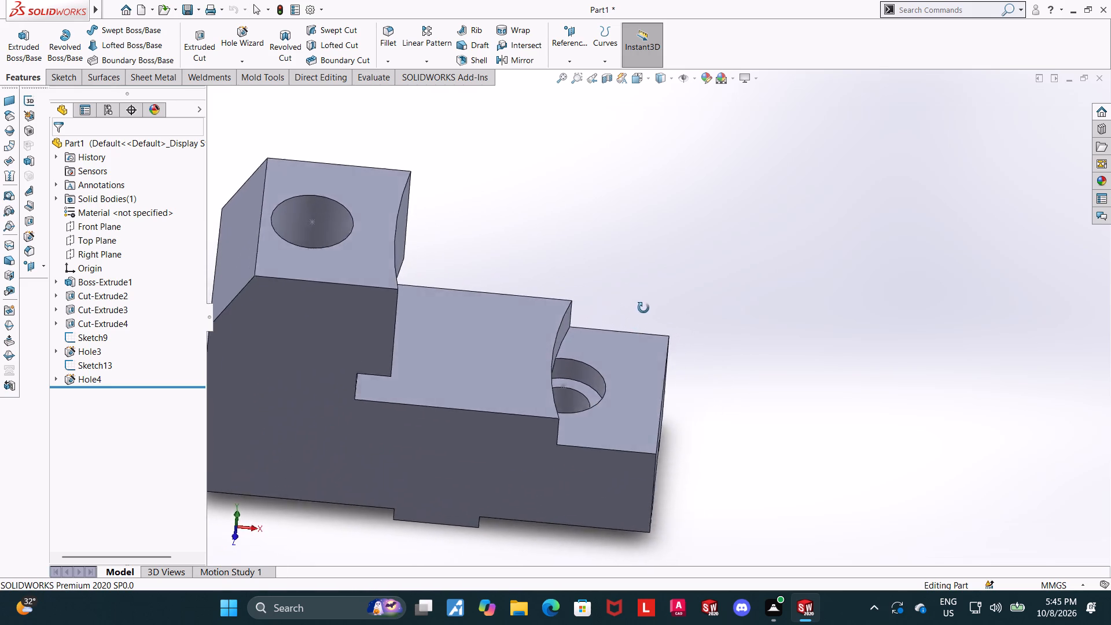
middle_drag(643, 308, 642, 352)
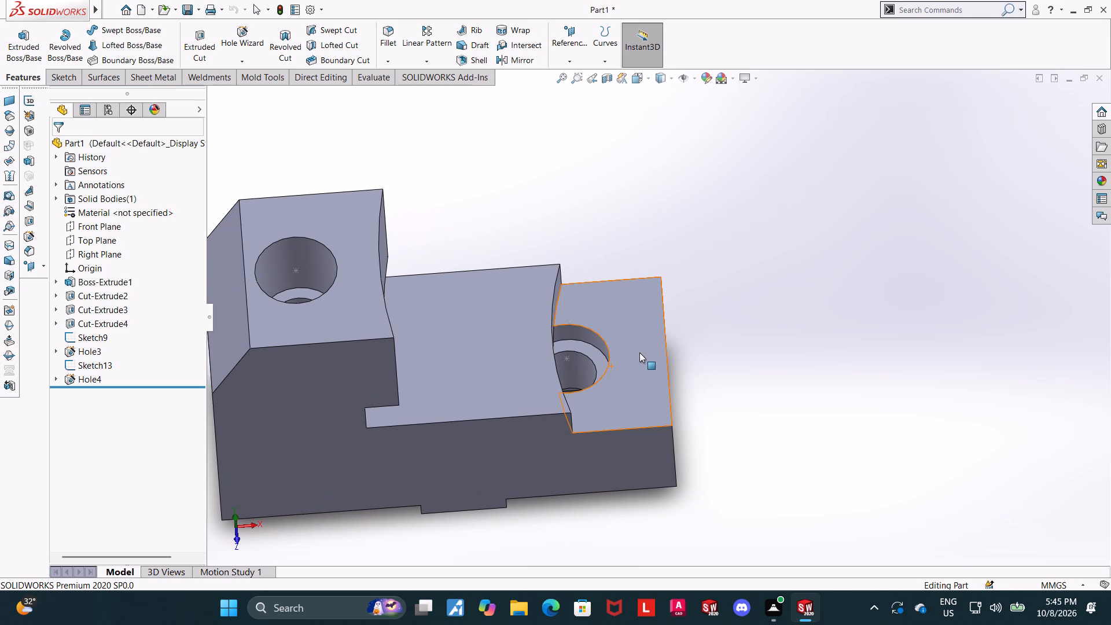
scroll(455, 341, down, 1)
scroll(455, 341, up, 1)
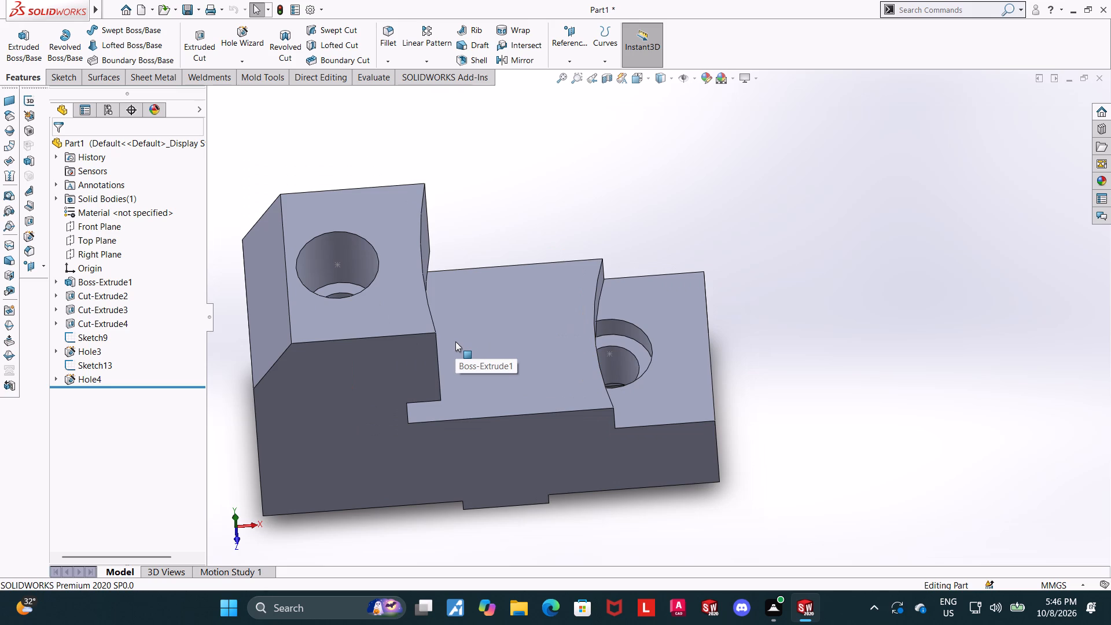
middle_drag(455, 340, 479, 265)
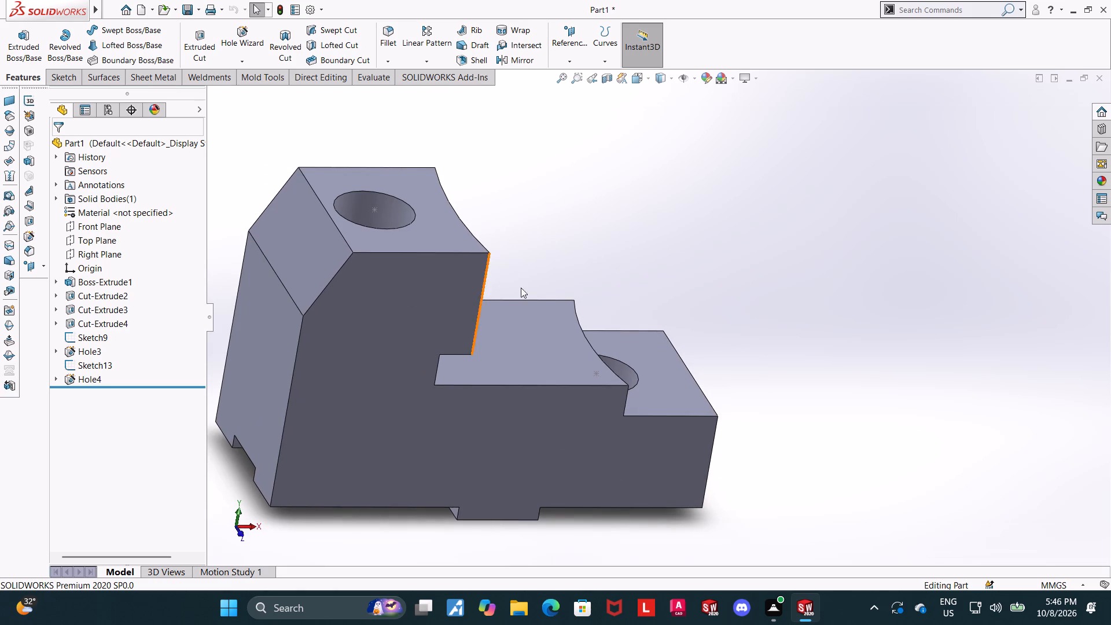
scroll(531, 292, up, 1)
middle_drag(531, 292, 481, 378)
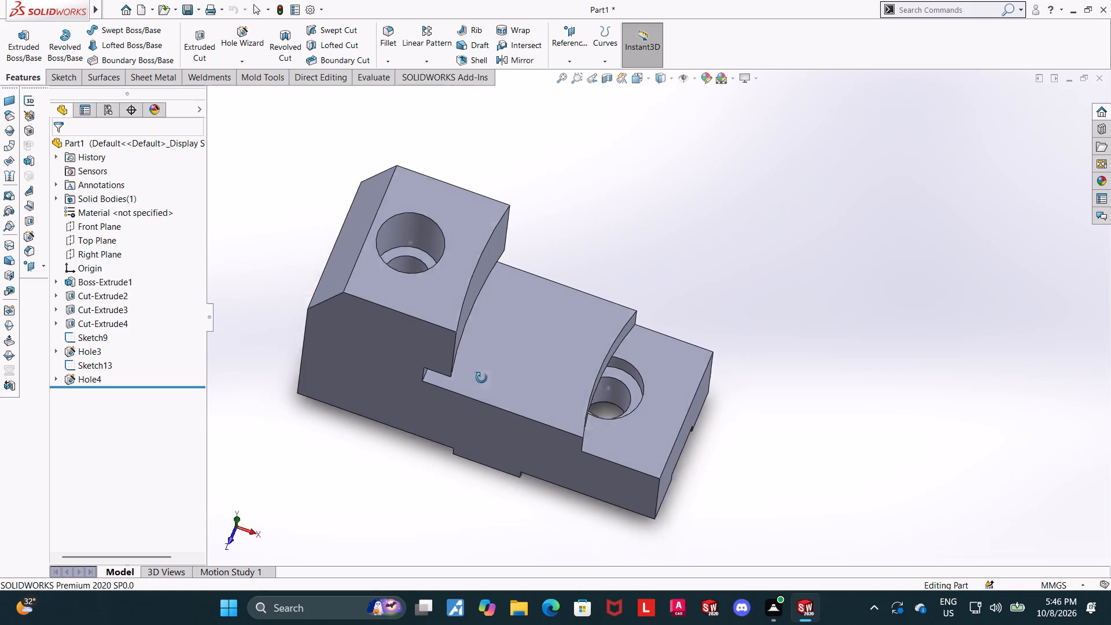
middle_drag(481, 378, 481, 365)
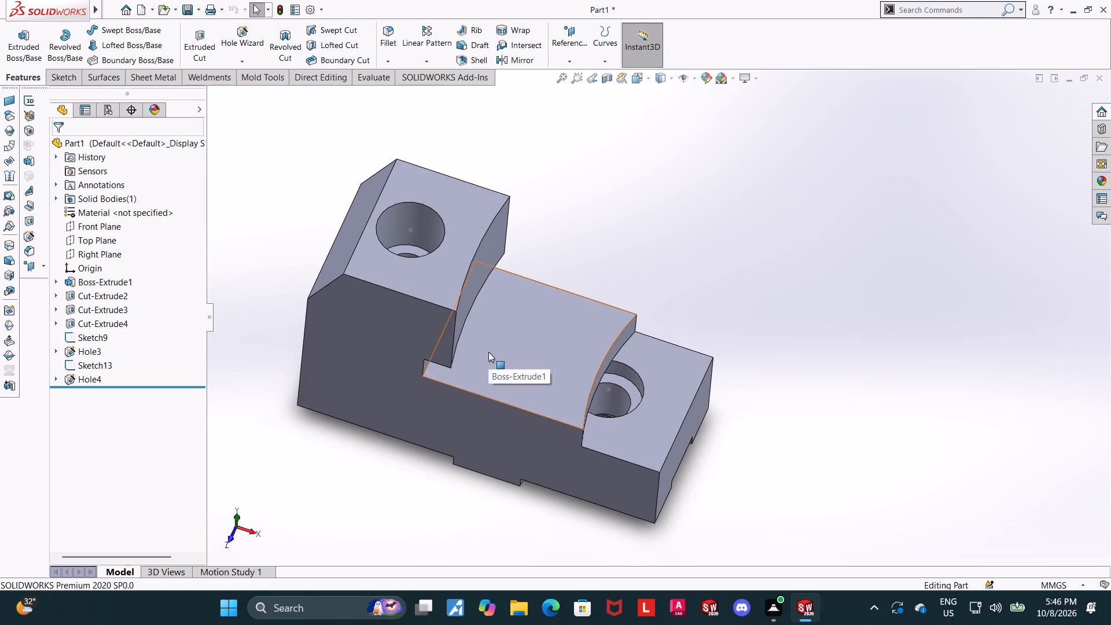
middle_drag(519, 362, 520, 318)
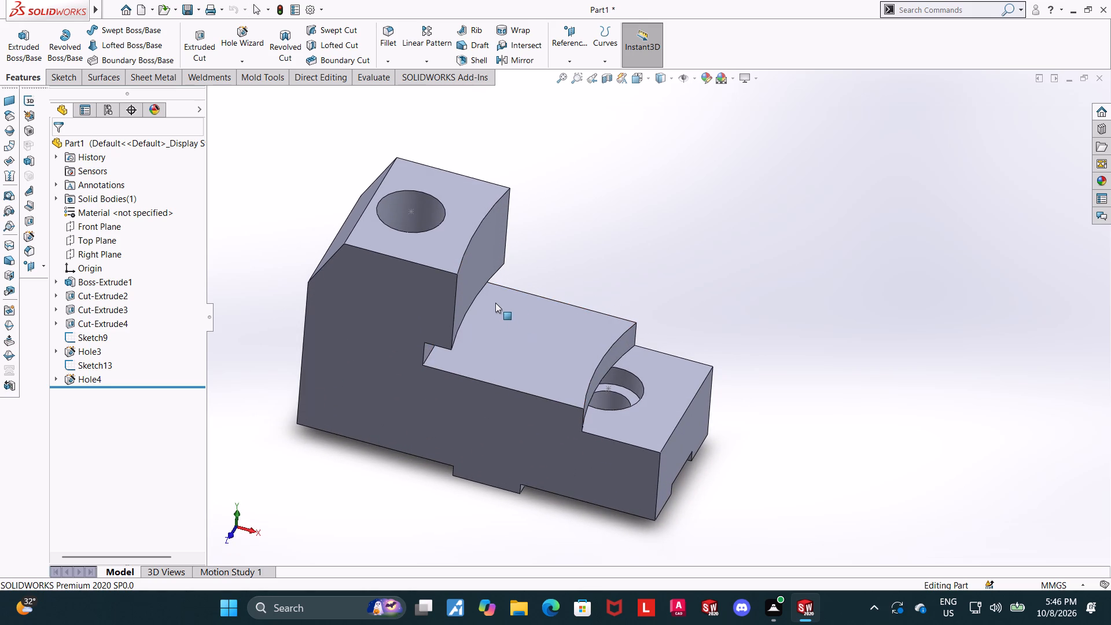
scroll(493, 298, down, 2)
middle_drag(566, 310, 522, 255)
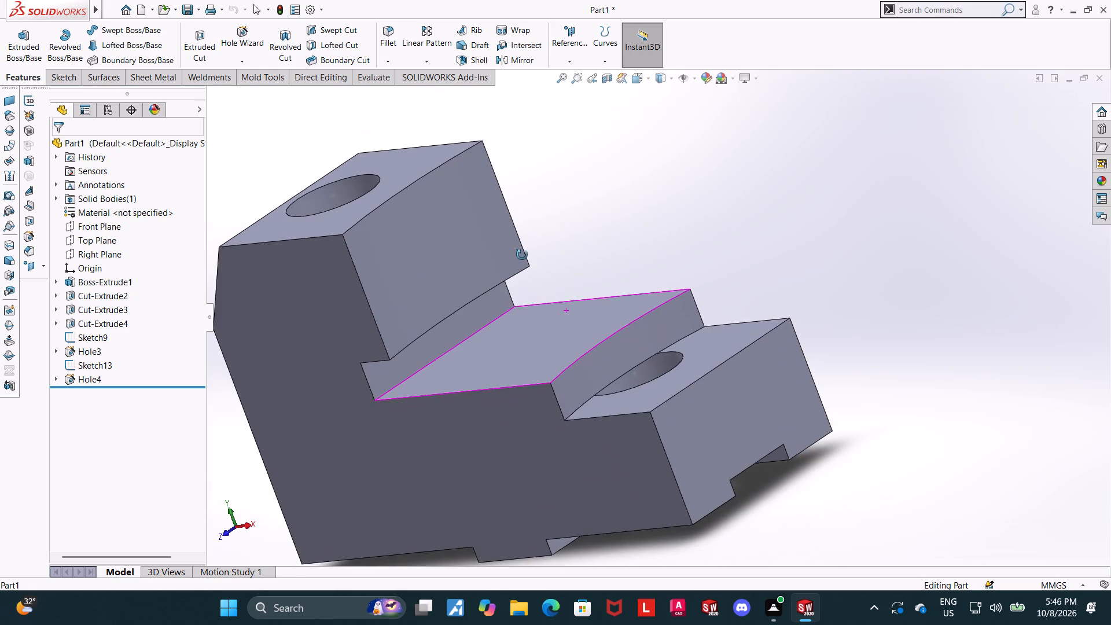
middle_drag(522, 255, 524, 253)
Inspect the dimensions of the high step's hole (Hole4) and the hole specification of the low step's hole (Hole3).
click(68, 376)
scroll(546, 361, up, 1)
middle_drag(546, 361, 573, 337)
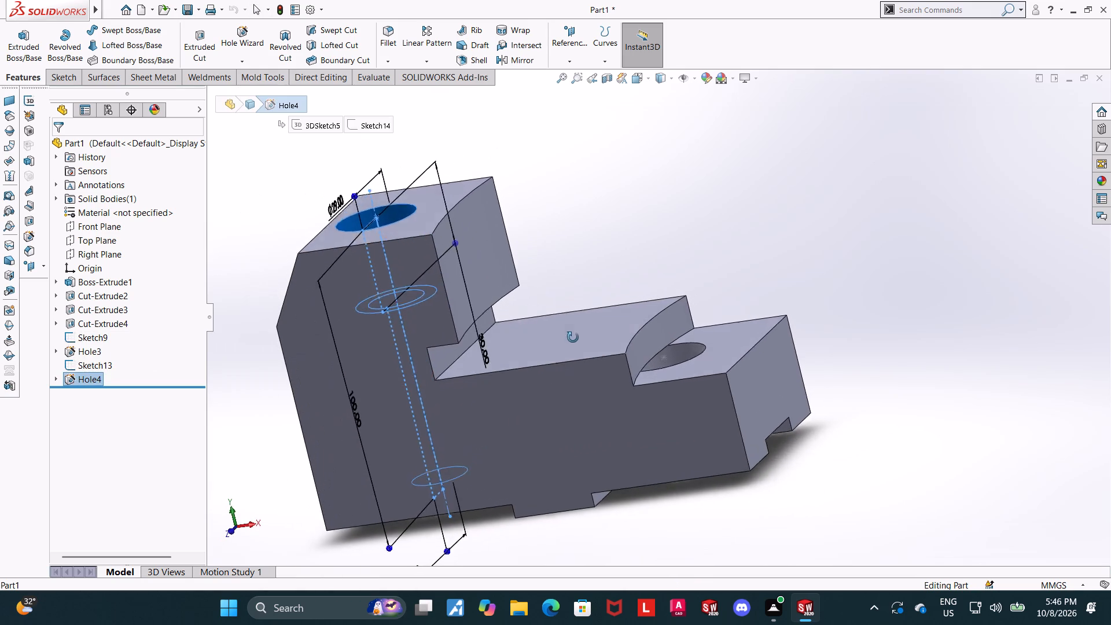
middle_drag(573, 337, 553, 325)
click(90, 350)
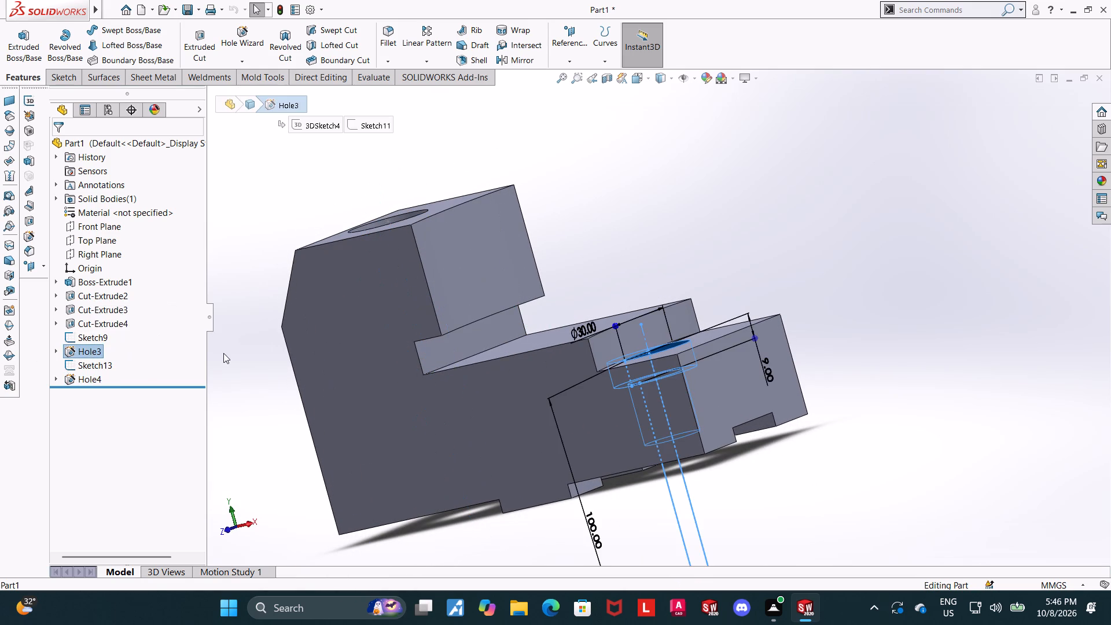
middle_drag(907, 332, 913, 380)
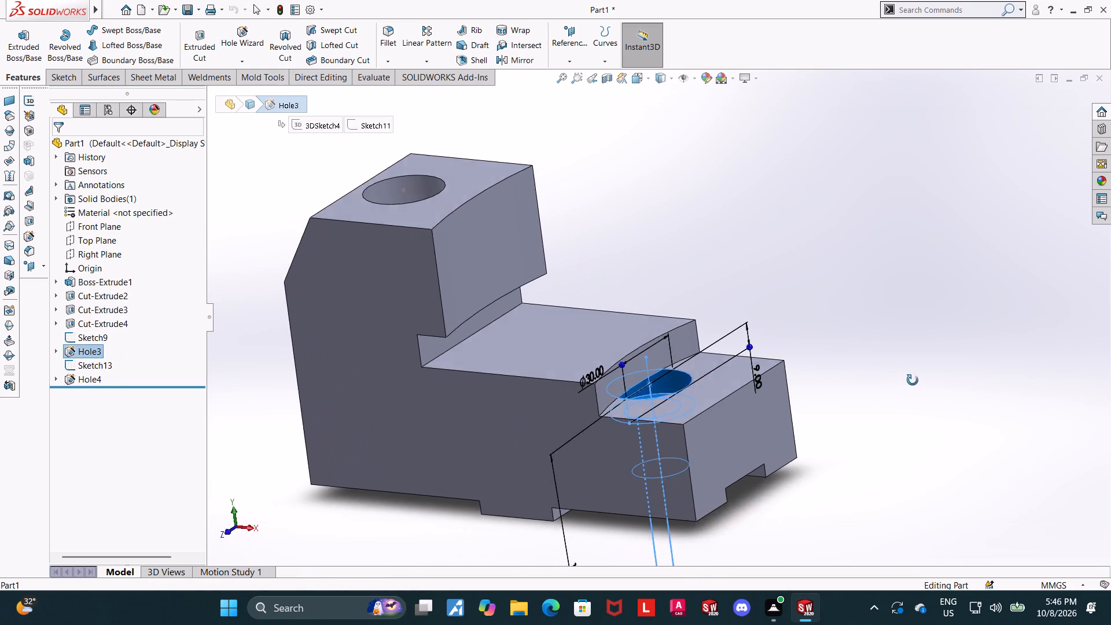
middle_drag(913, 380, 918, 385)
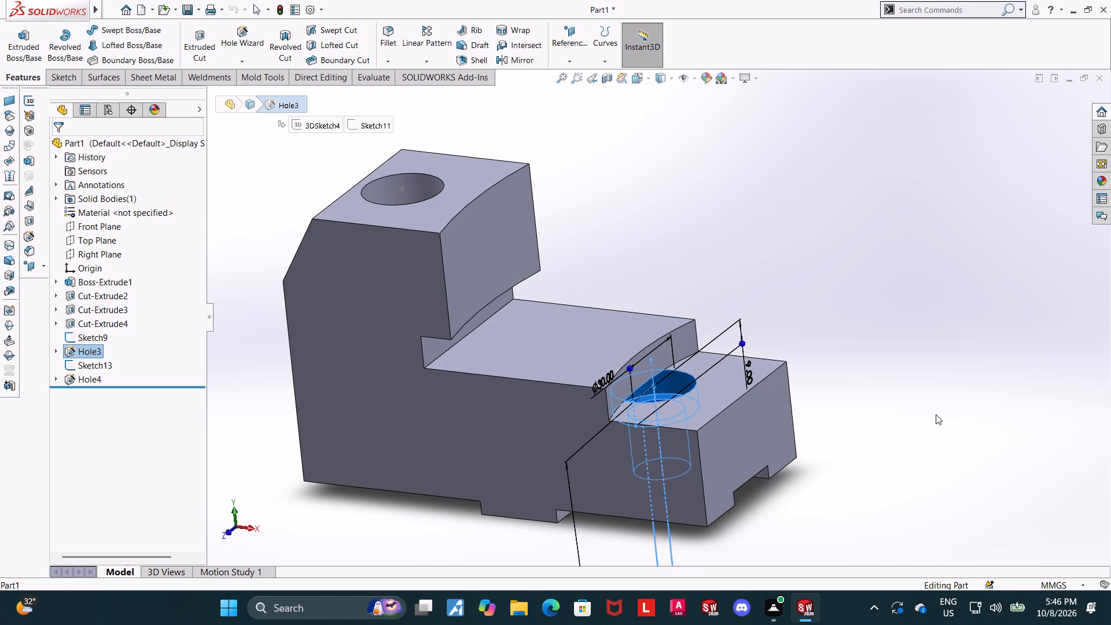
click(75, 352)
click(87, 315)
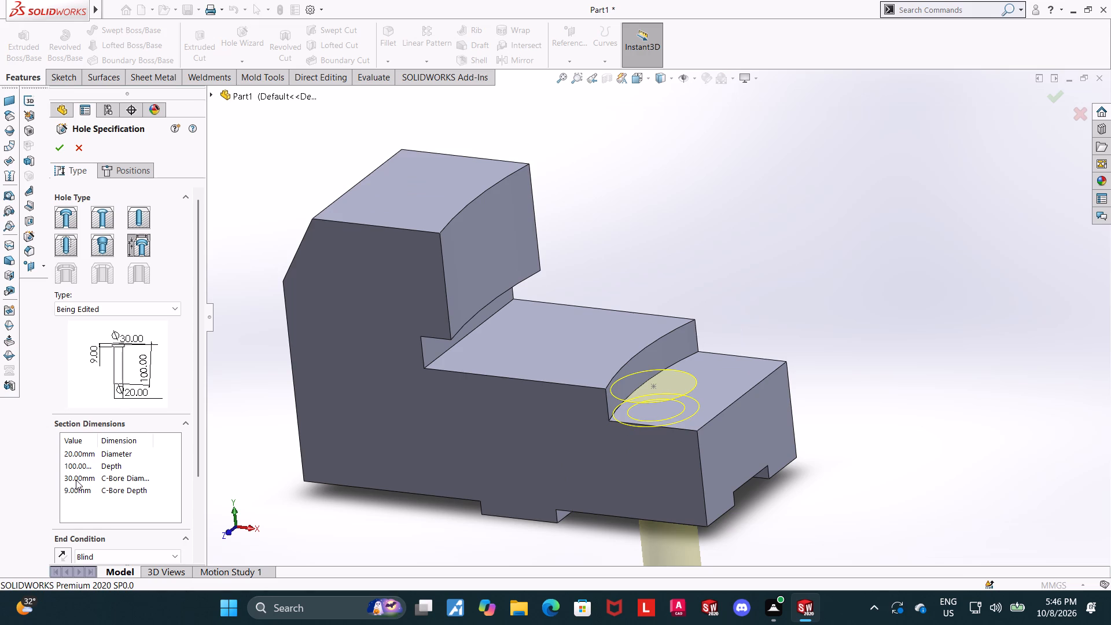
click(79, 144)
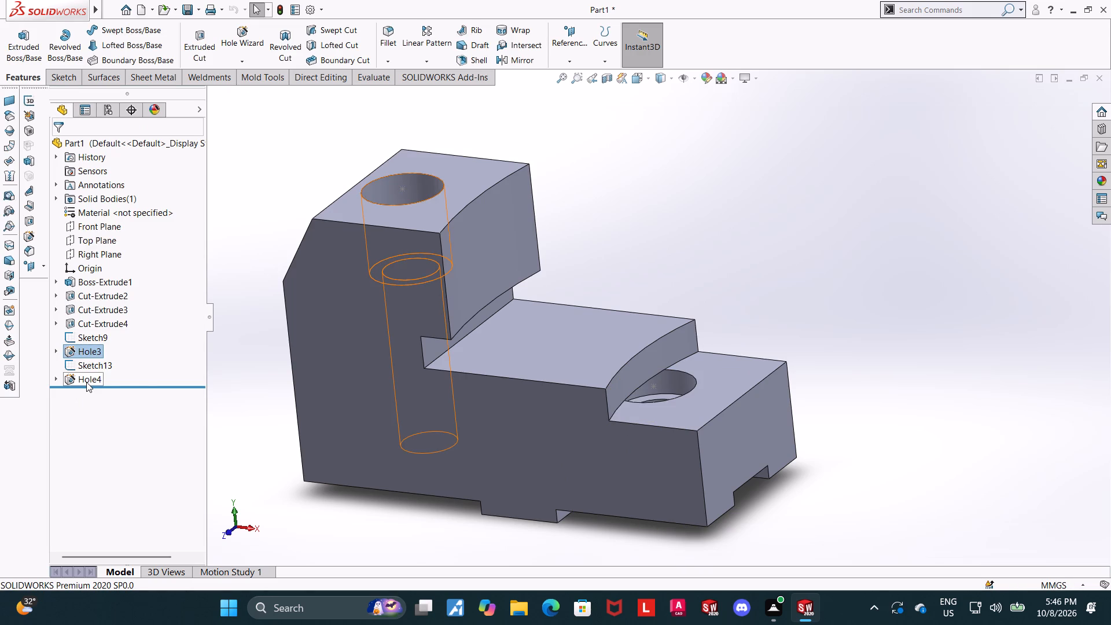
Set the high step's hole (Hole4) to a 30 mm counterbore diameter and a 9 mm counterbore depth.
click(86, 382)
click(101, 347)
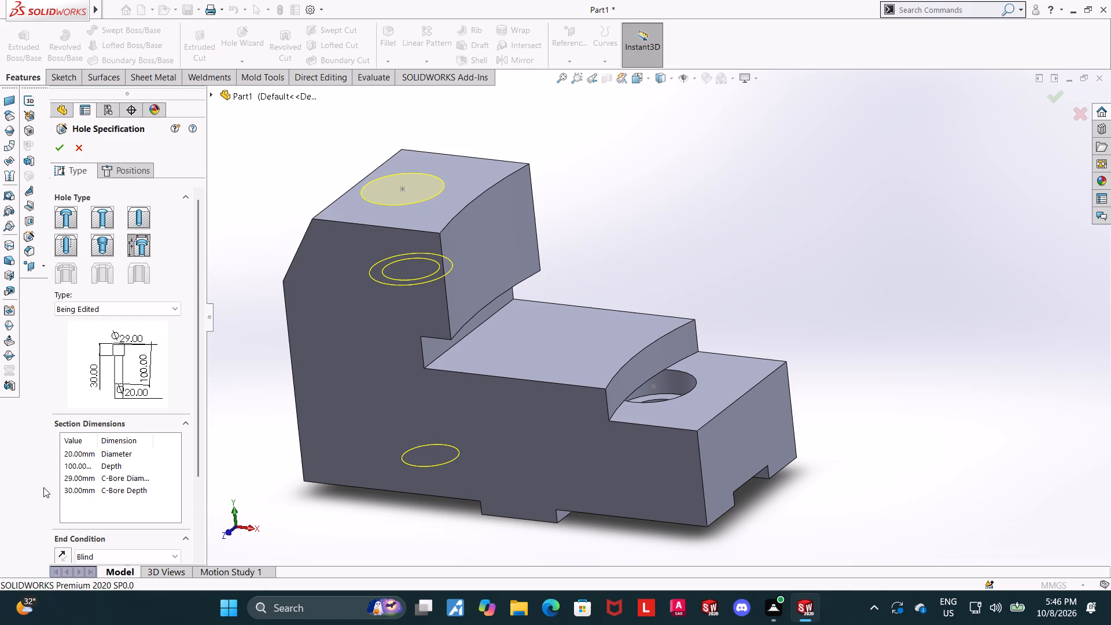
double_click(77, 476)
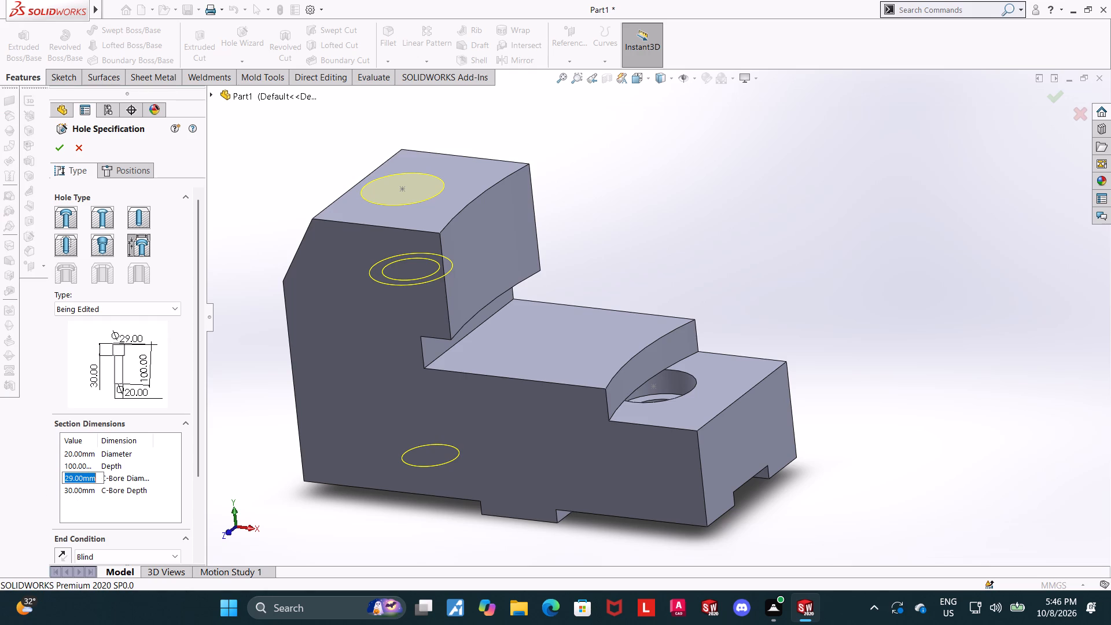
key(3)
key(0)
key(Return)
double_click(82, 493)
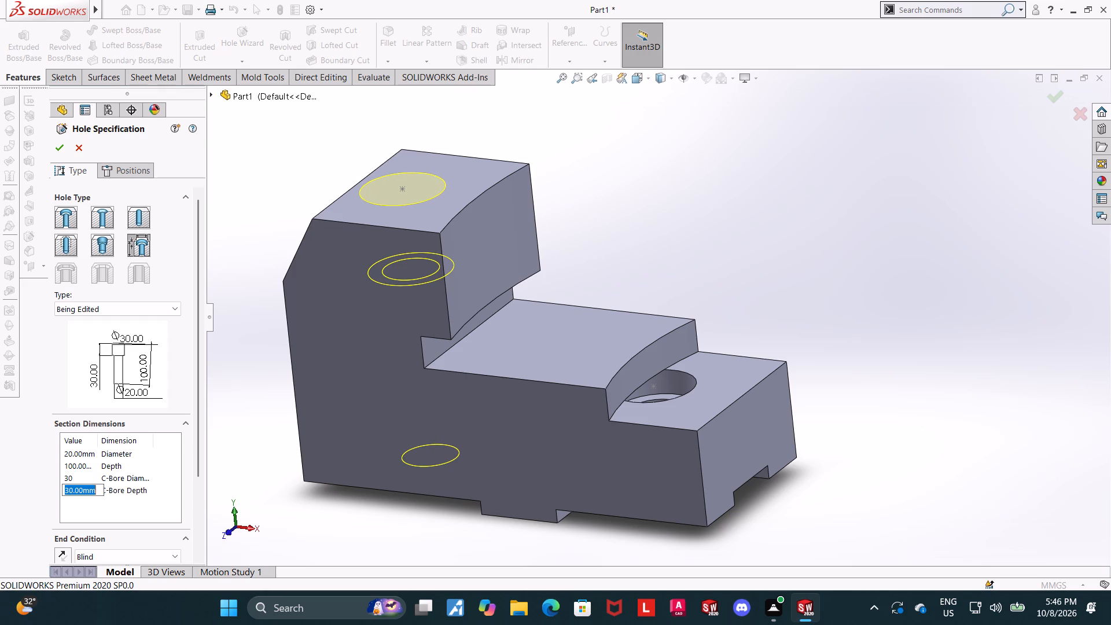
key(9)
key(Return)
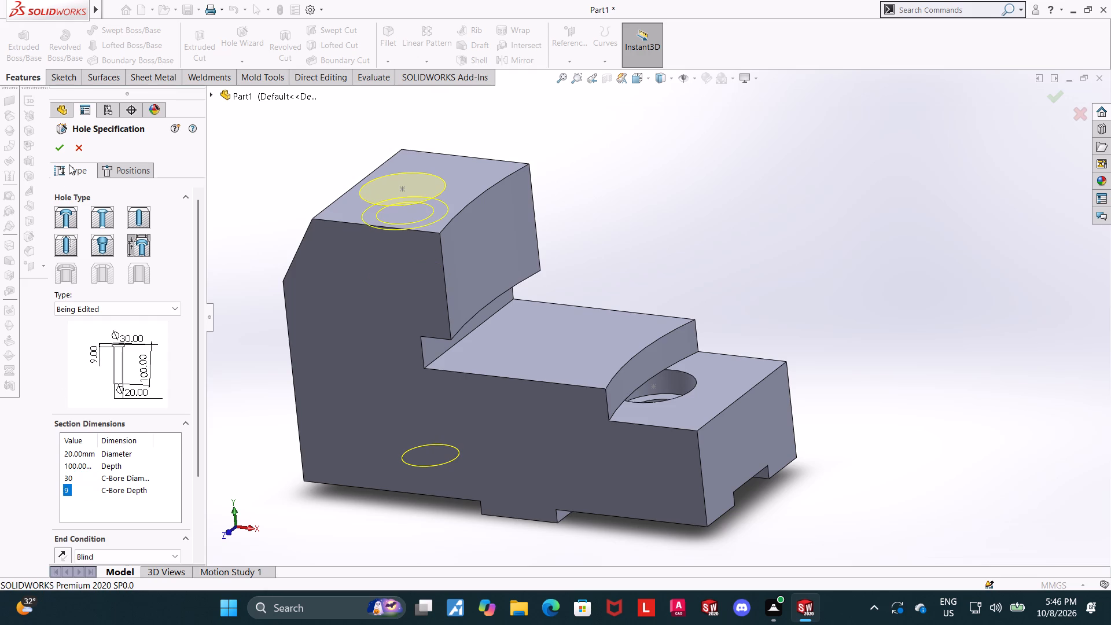
click(51, 142)
click(815, 203)
scroll(793, 216, up, 1)
middle_drag(793, 218, 788, 247)
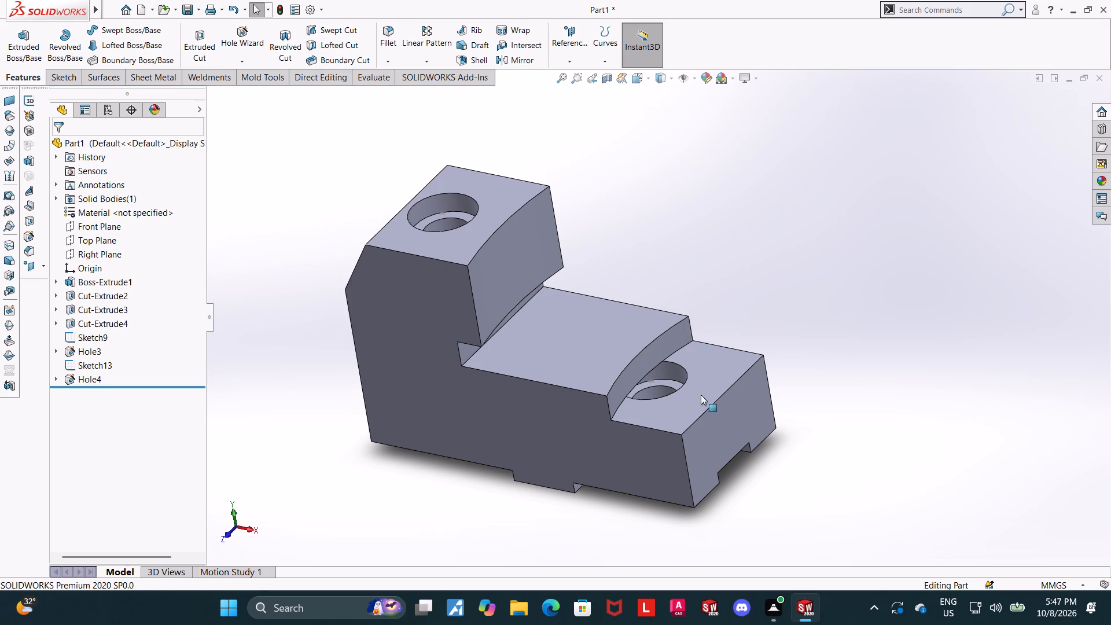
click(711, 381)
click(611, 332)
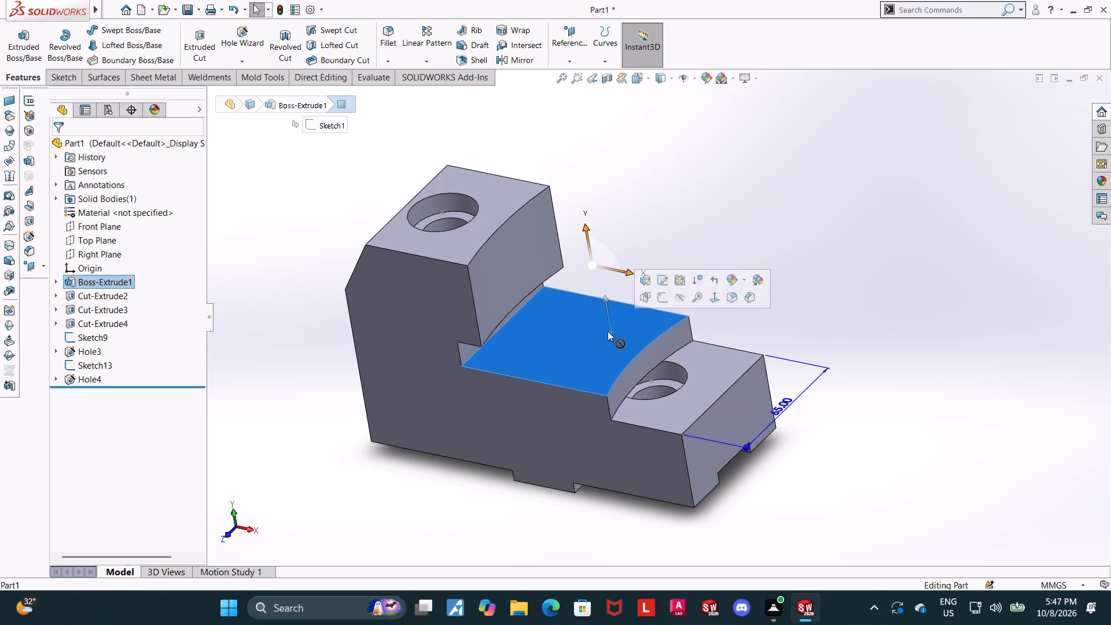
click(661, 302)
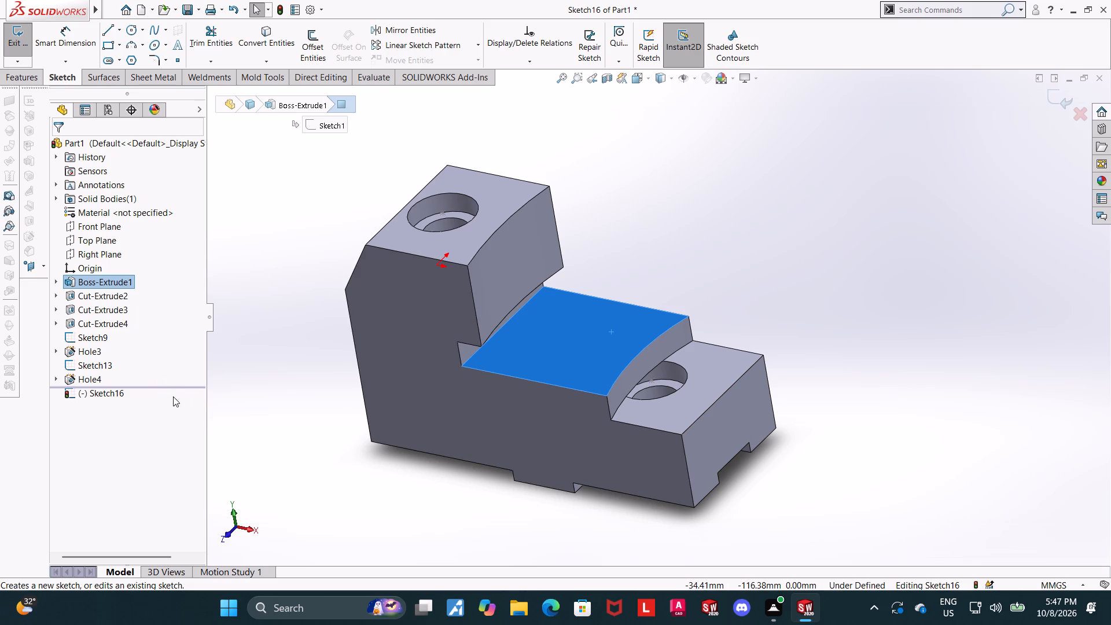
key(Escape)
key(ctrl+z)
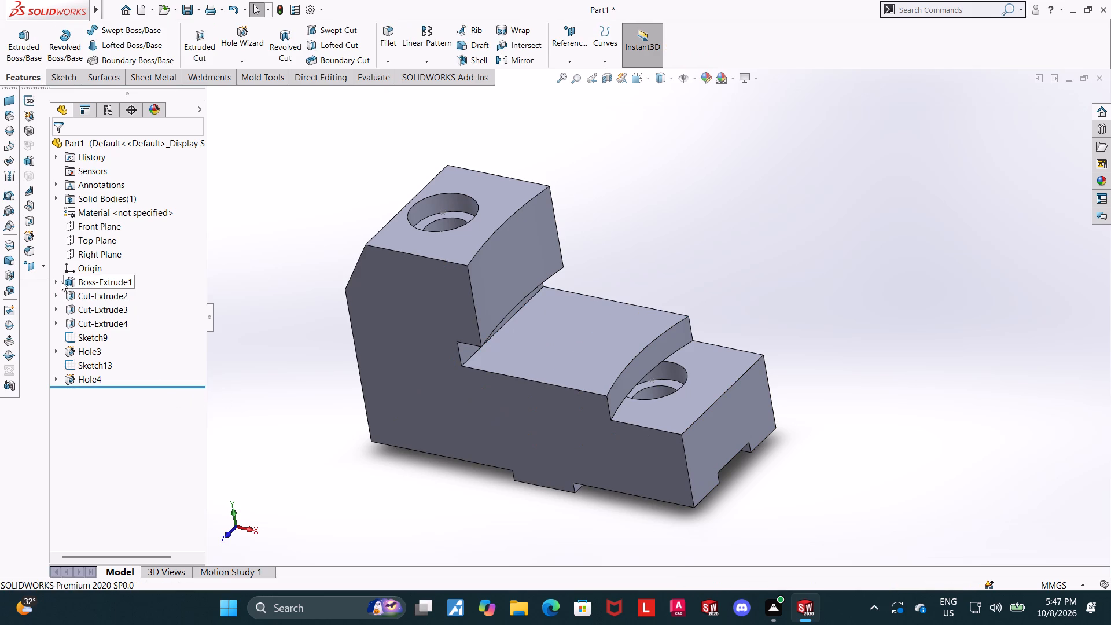
Examine the dimensions of the block's profile sketch (Sketch1 under Boss-Extrude1) in the front view.
click(61, 280)
click(86, 296)
middle_drag(329, 433, 345, 367)
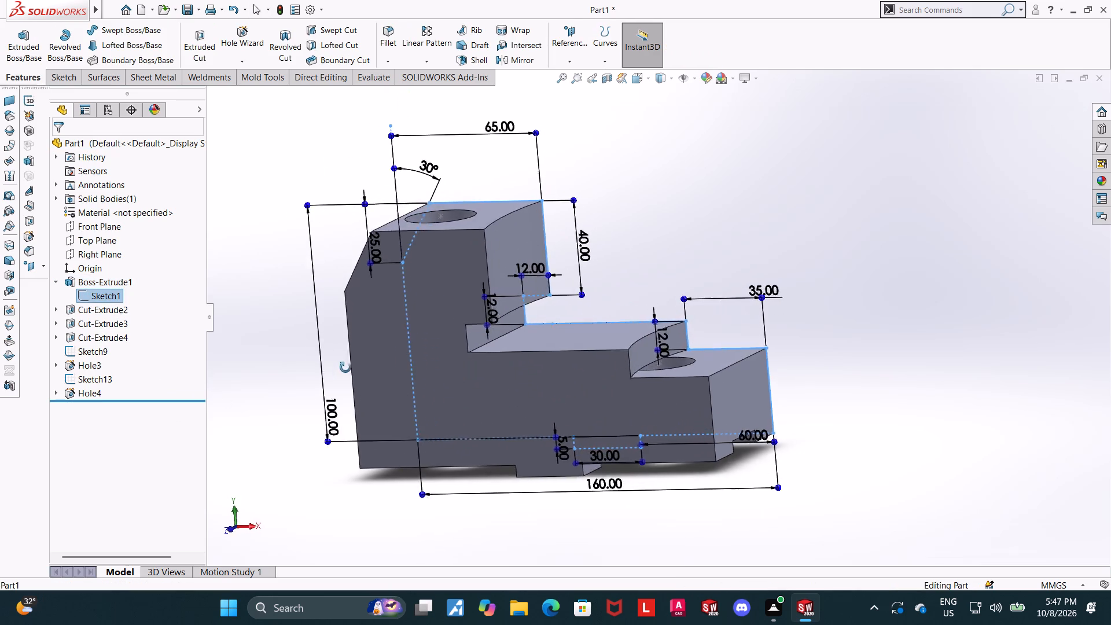
middle_drag(345, 367, 371, 360)
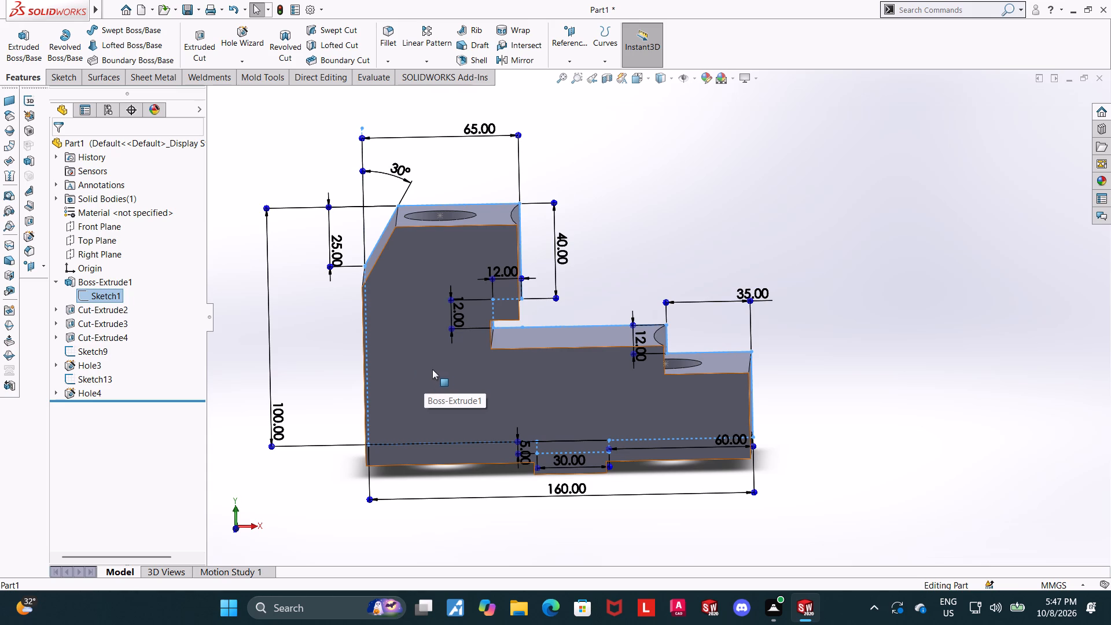
scroll(432, 366, up, 2)
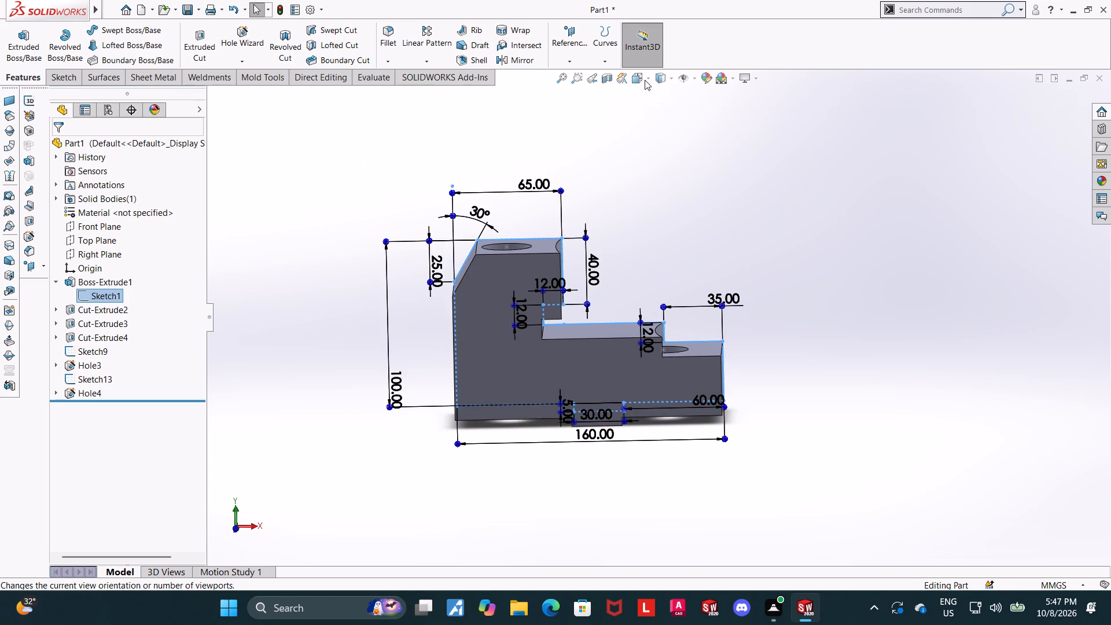
click(645, 80)
click(513, 361)
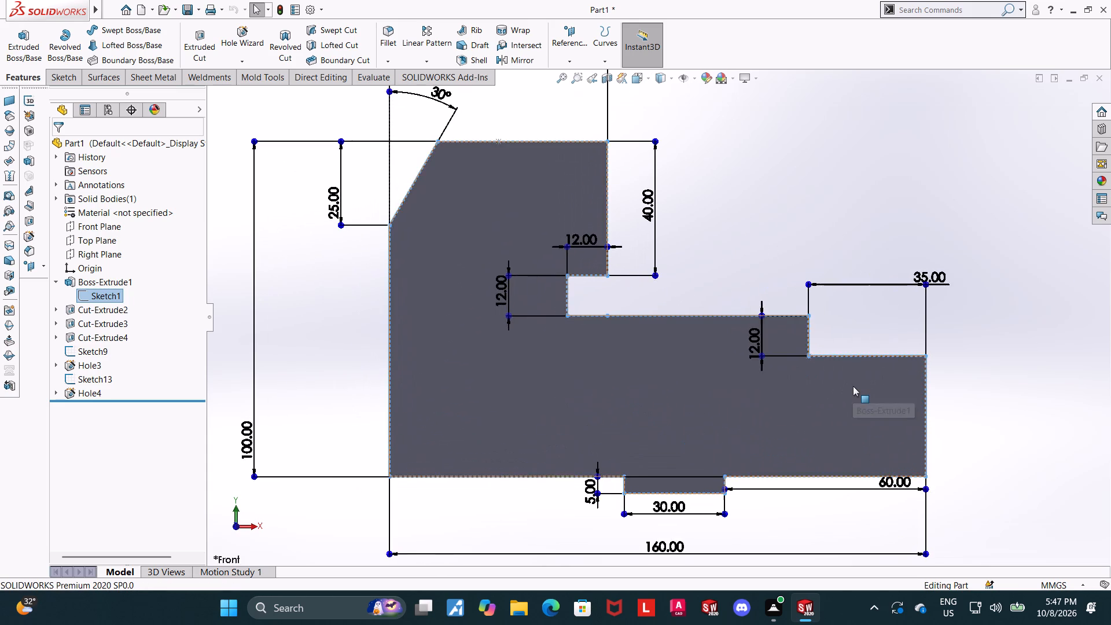
scroll(853, 386, up, 2)
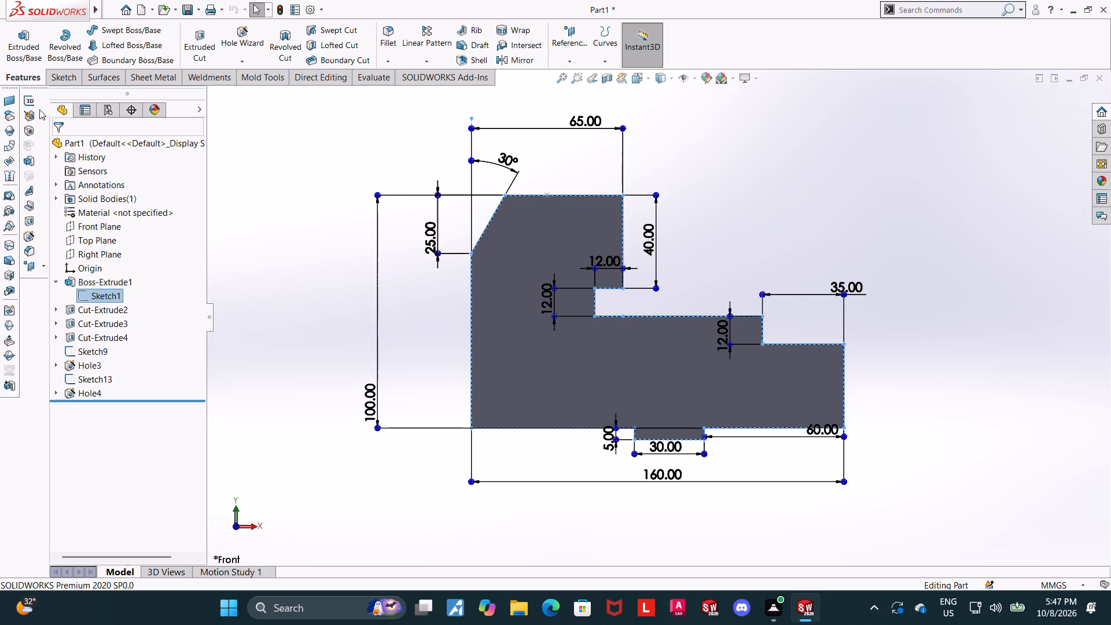
click(94, 296)
click(225, 312)
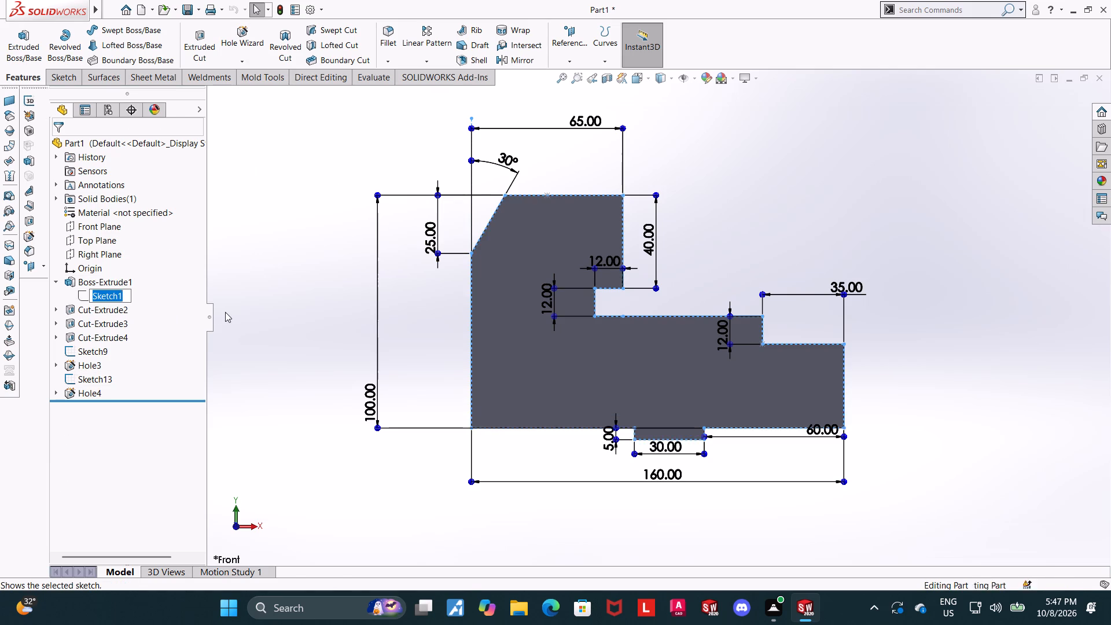
click(119, 296)
click(413, 483)
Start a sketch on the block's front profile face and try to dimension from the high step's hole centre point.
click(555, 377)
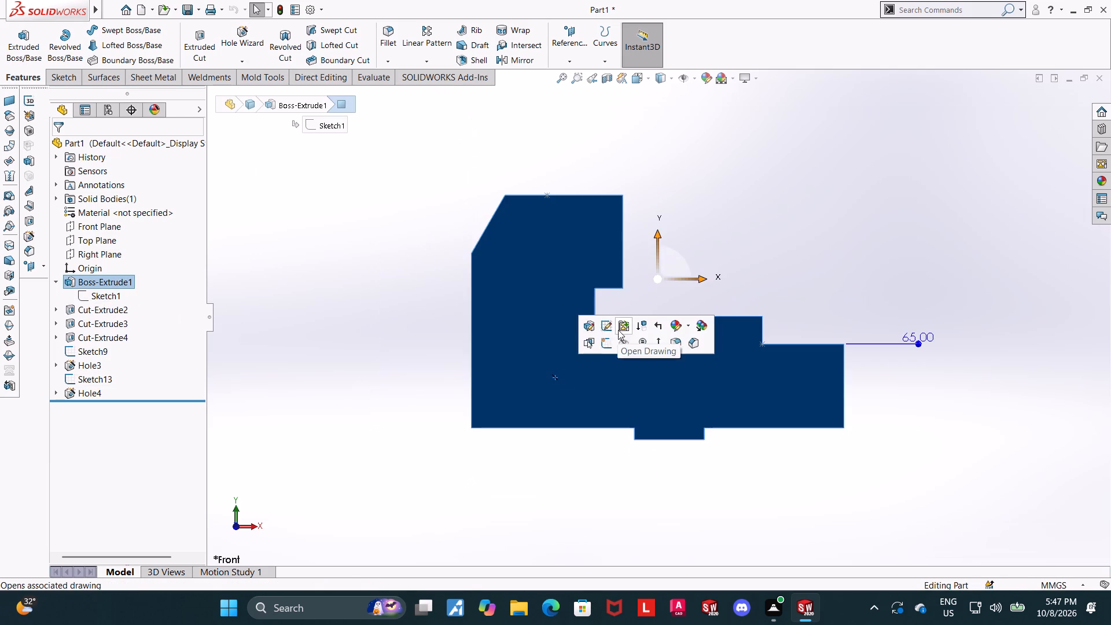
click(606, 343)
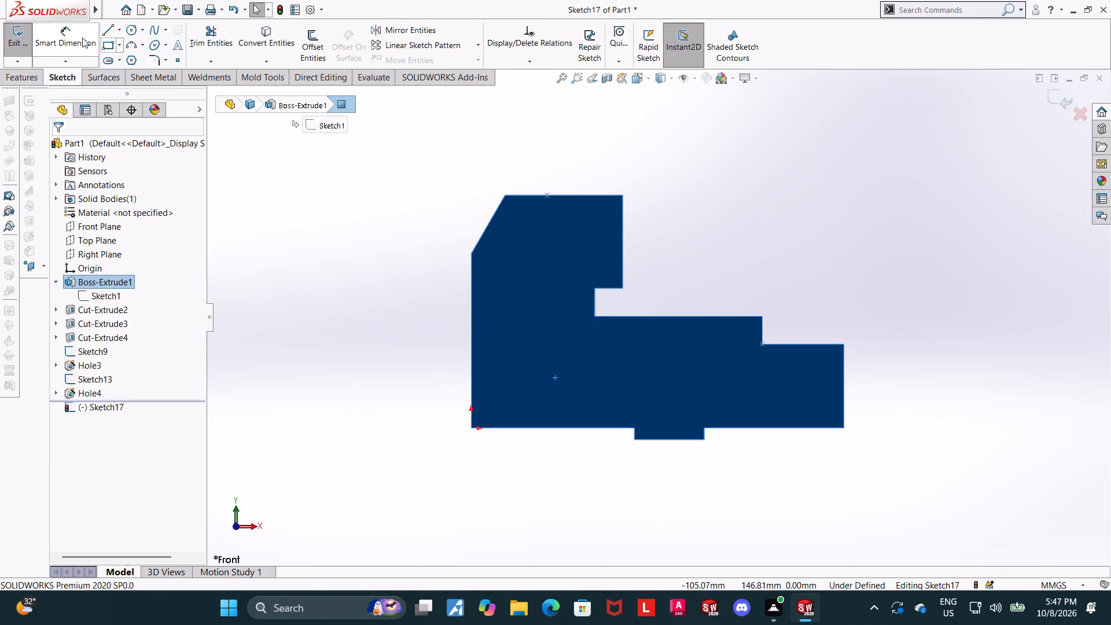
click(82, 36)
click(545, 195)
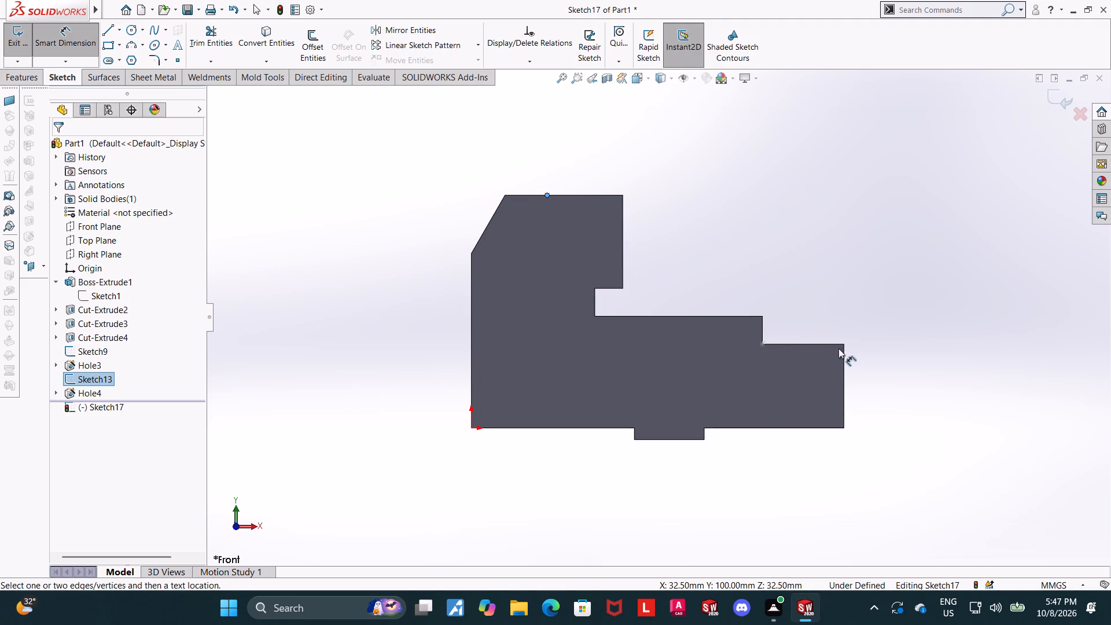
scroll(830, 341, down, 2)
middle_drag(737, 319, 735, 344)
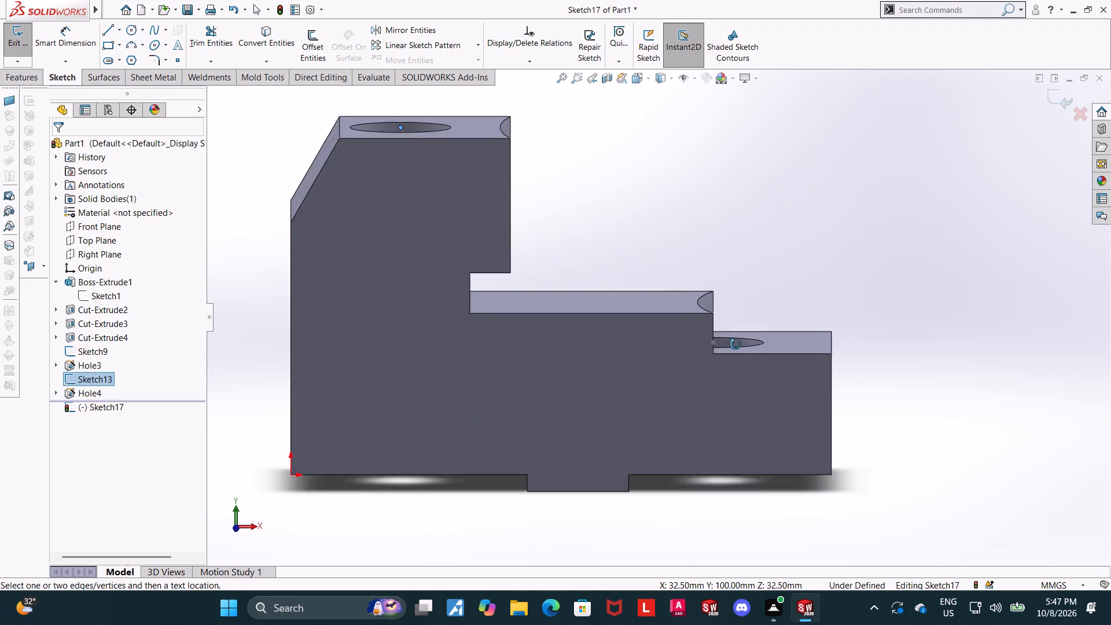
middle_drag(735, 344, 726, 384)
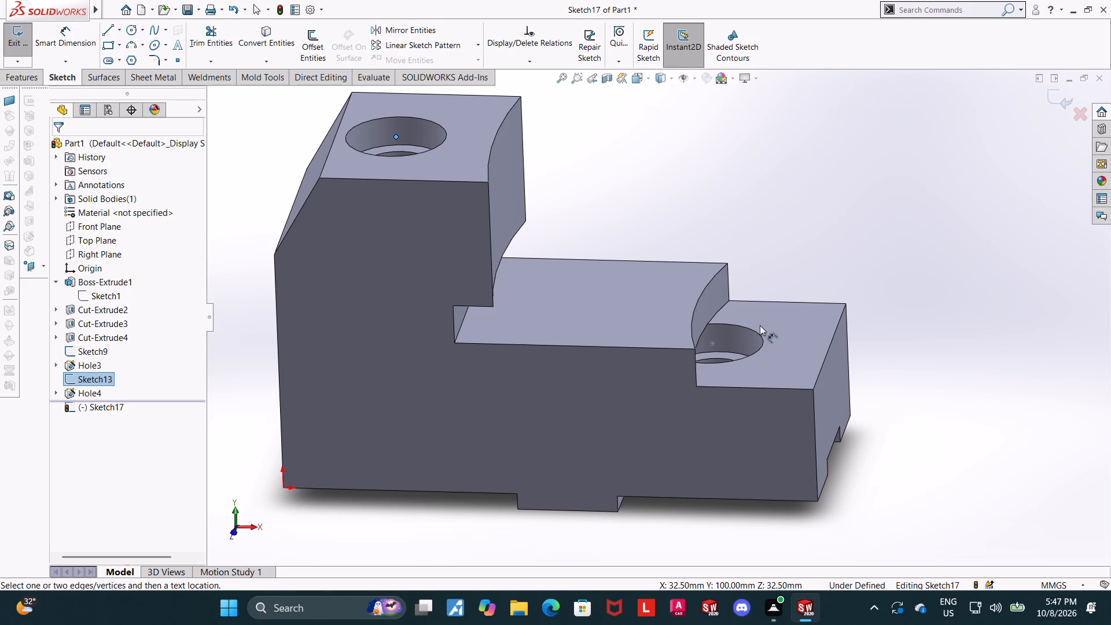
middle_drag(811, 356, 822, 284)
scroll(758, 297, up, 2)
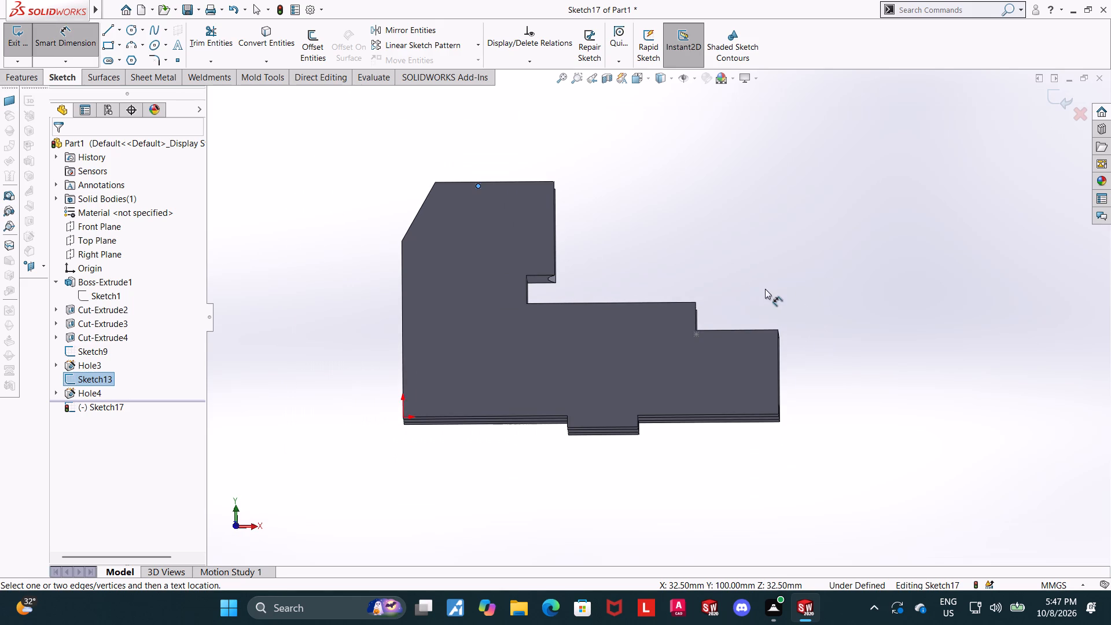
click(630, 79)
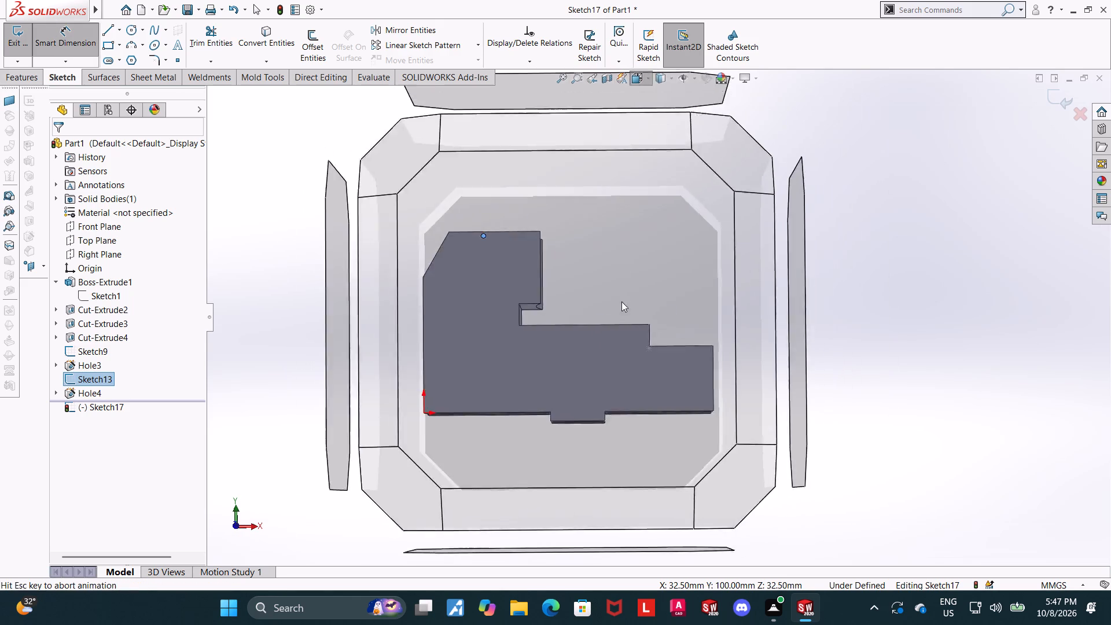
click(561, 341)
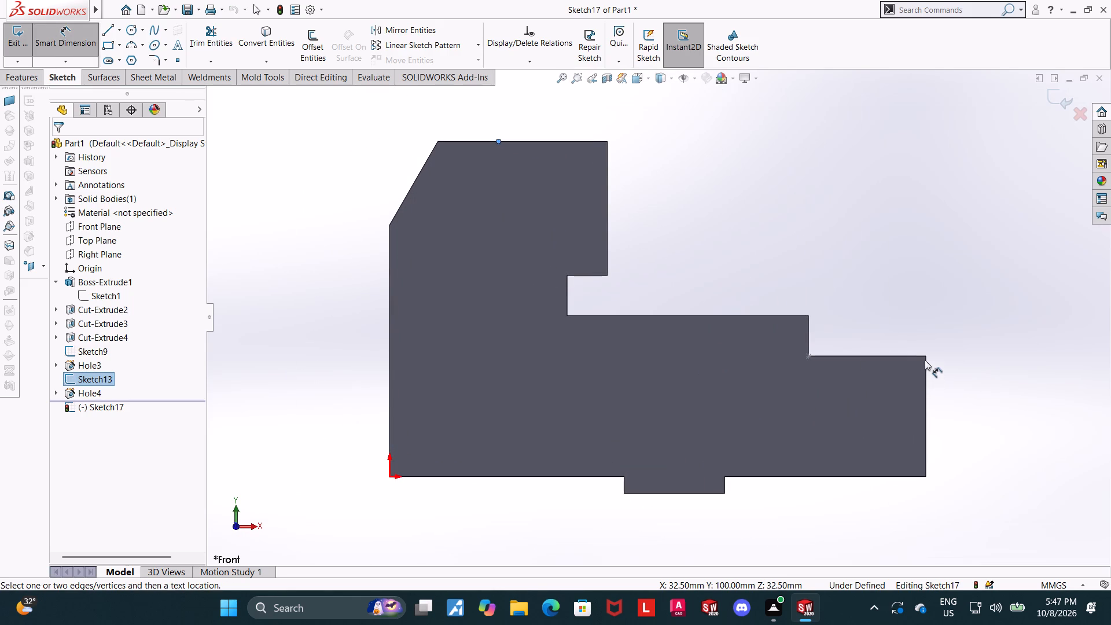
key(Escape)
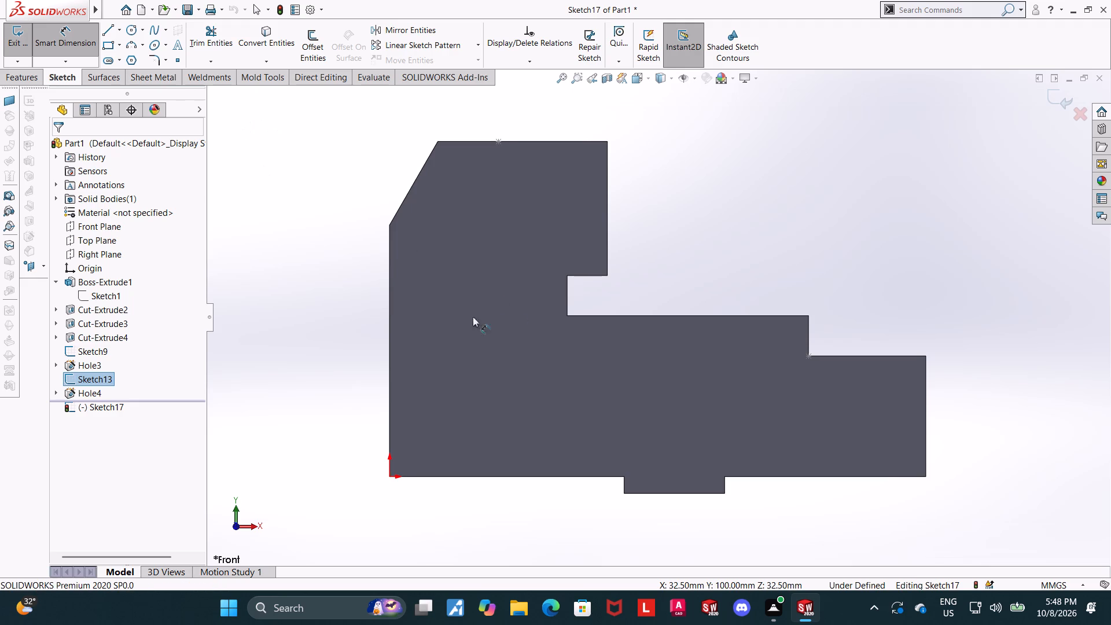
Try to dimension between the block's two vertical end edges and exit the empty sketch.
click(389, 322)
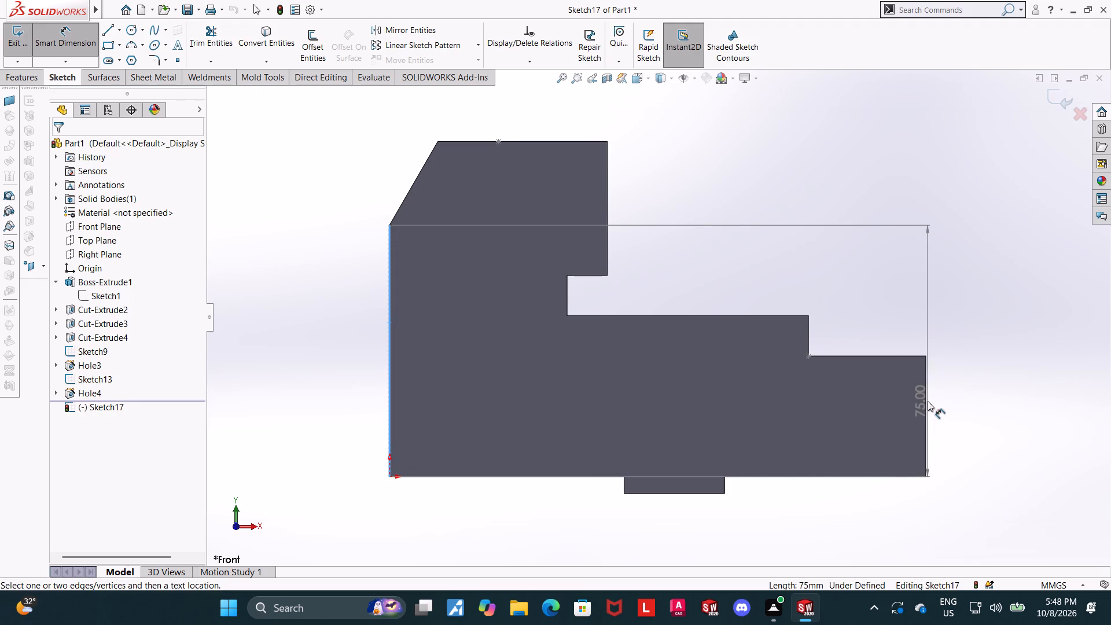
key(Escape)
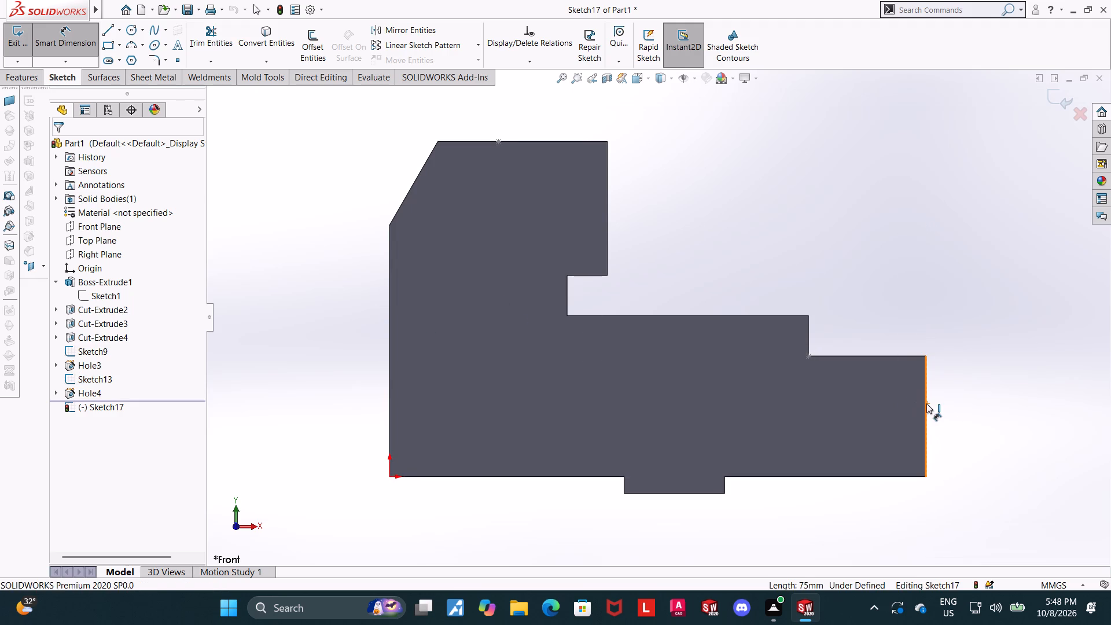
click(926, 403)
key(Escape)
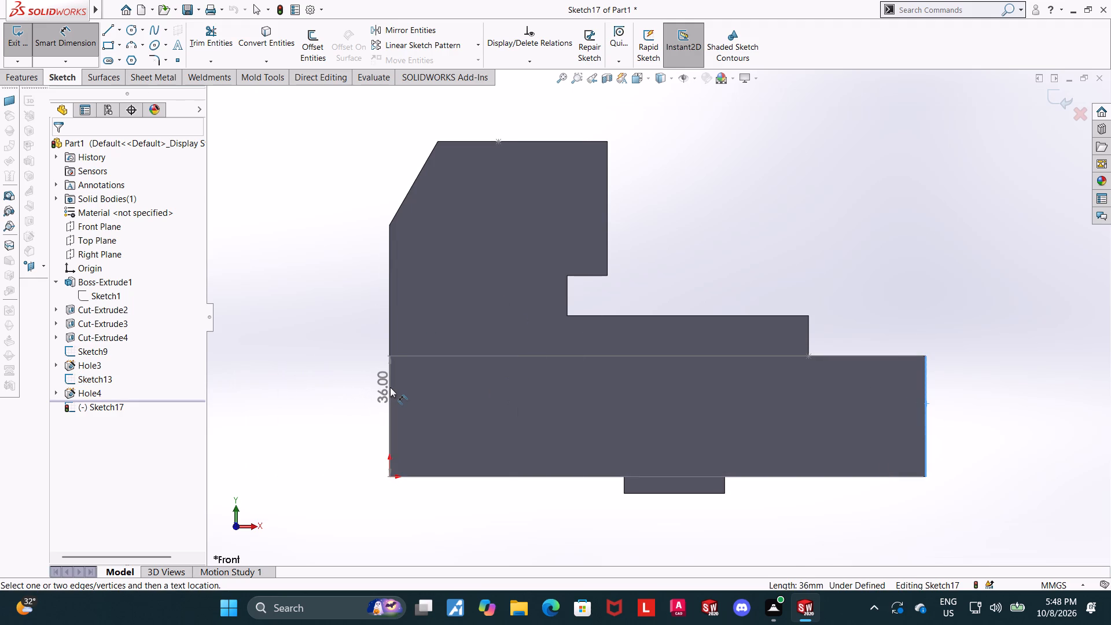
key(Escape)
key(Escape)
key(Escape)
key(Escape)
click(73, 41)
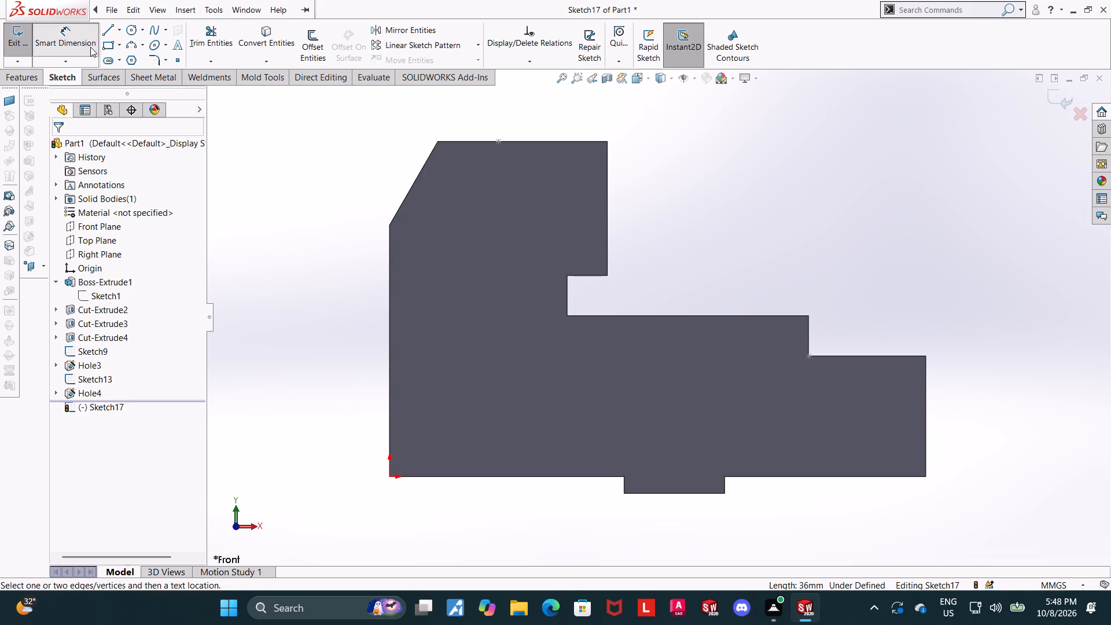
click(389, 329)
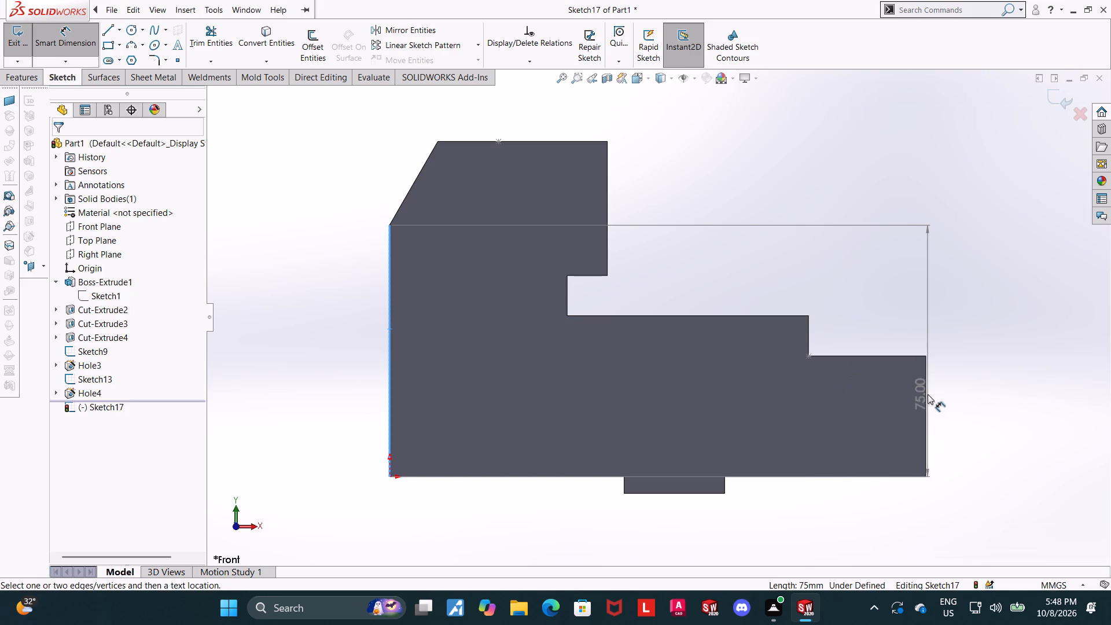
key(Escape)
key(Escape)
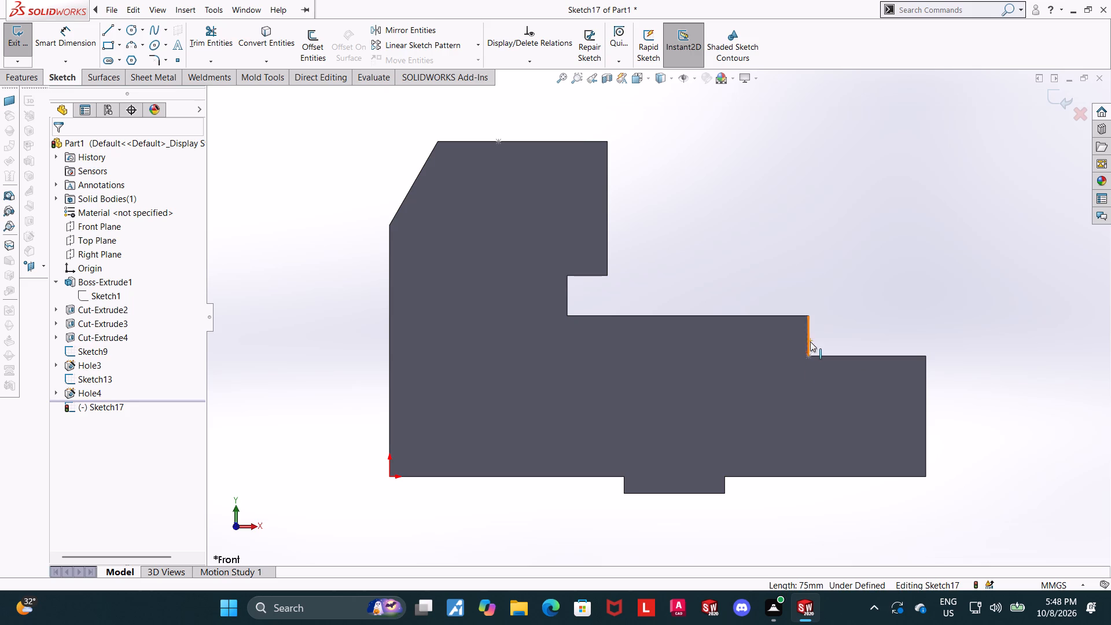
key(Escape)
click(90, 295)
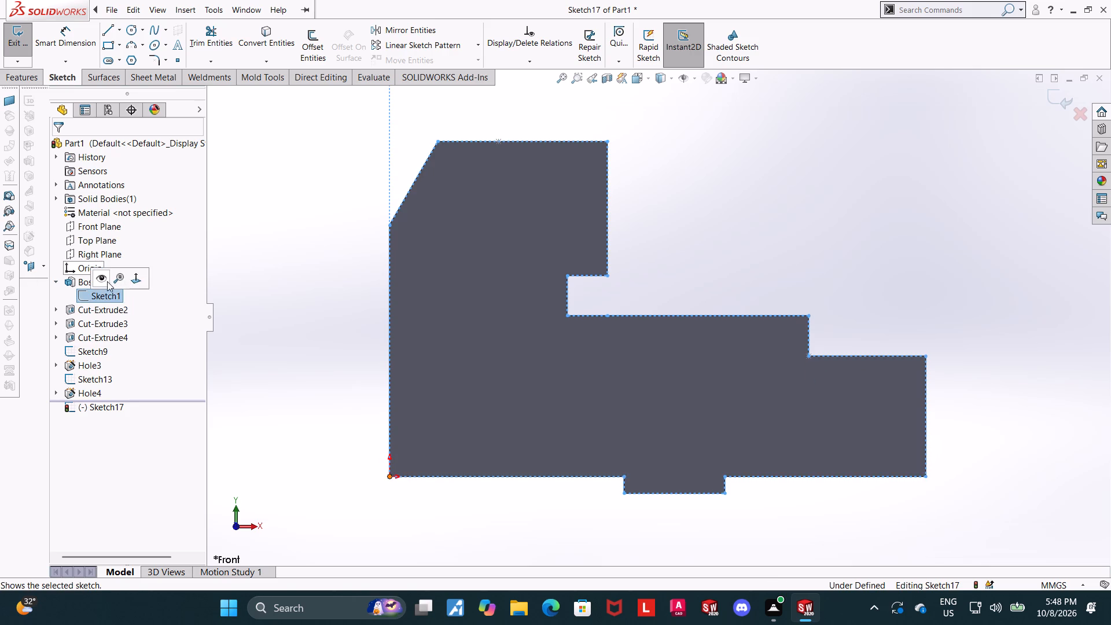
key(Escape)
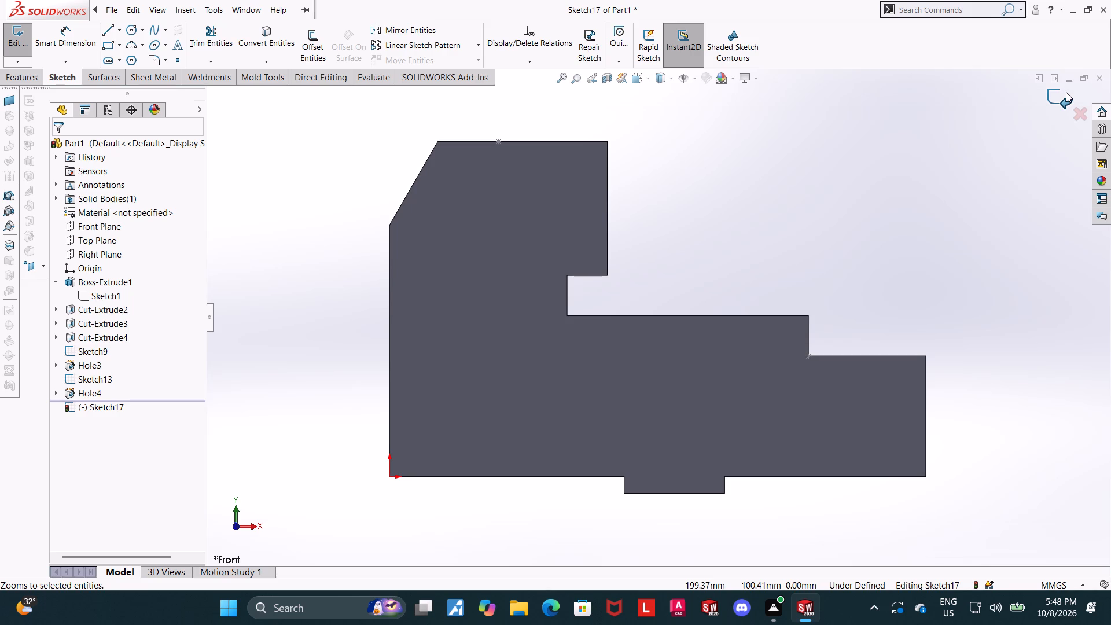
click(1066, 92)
Examine the steps, curved walls and both counterbored holes from several angles, including the top view.
middle_drag(1006, 183, 969, 317)
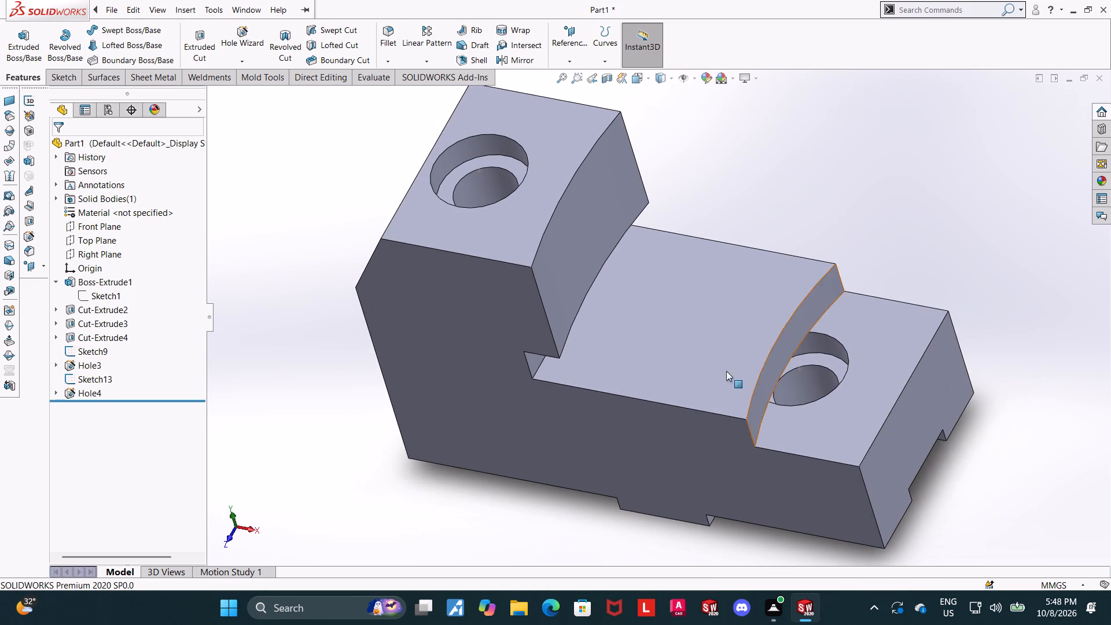
scroll(848, 346, up, 4)
middle_drag(860, 344, 873, 346)
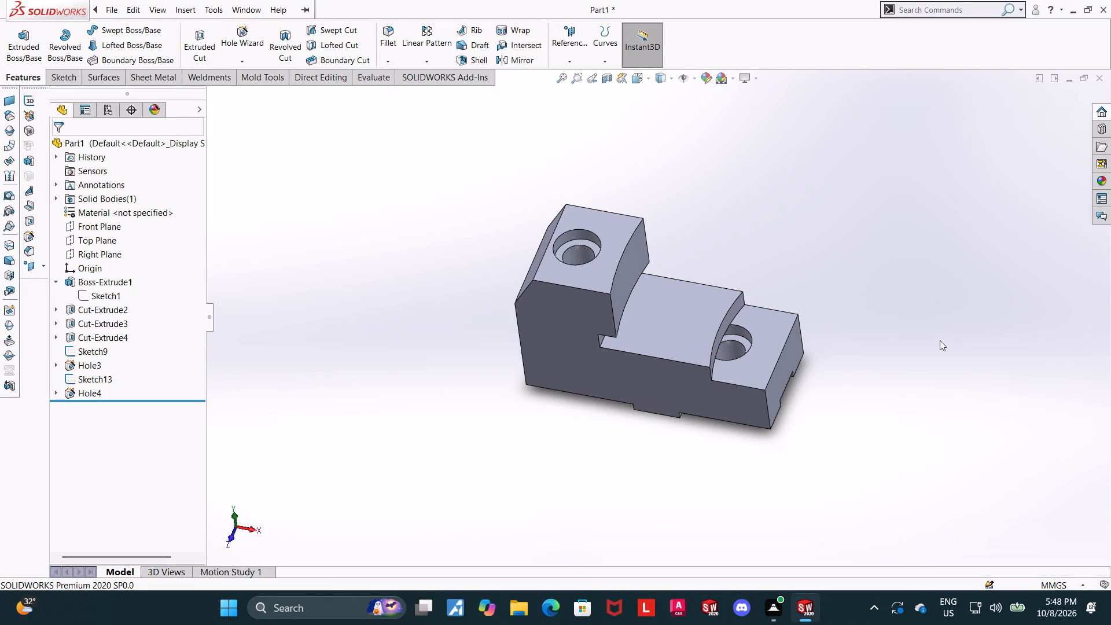
middle_drag(853, 361, 862, 314)
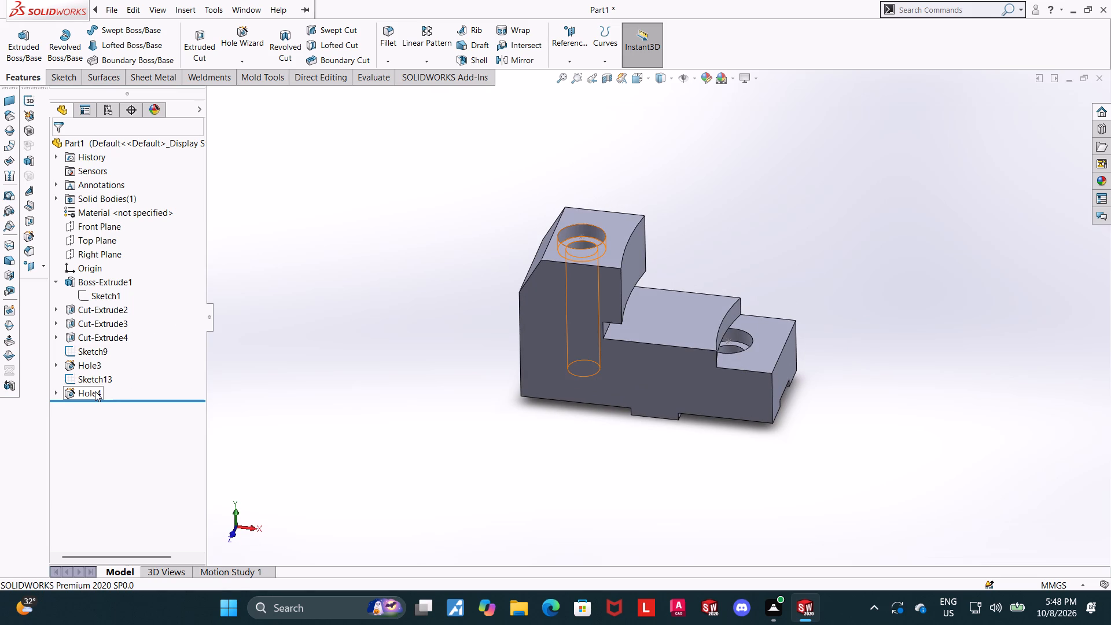
middle_drag(871, 334, 858, 339)
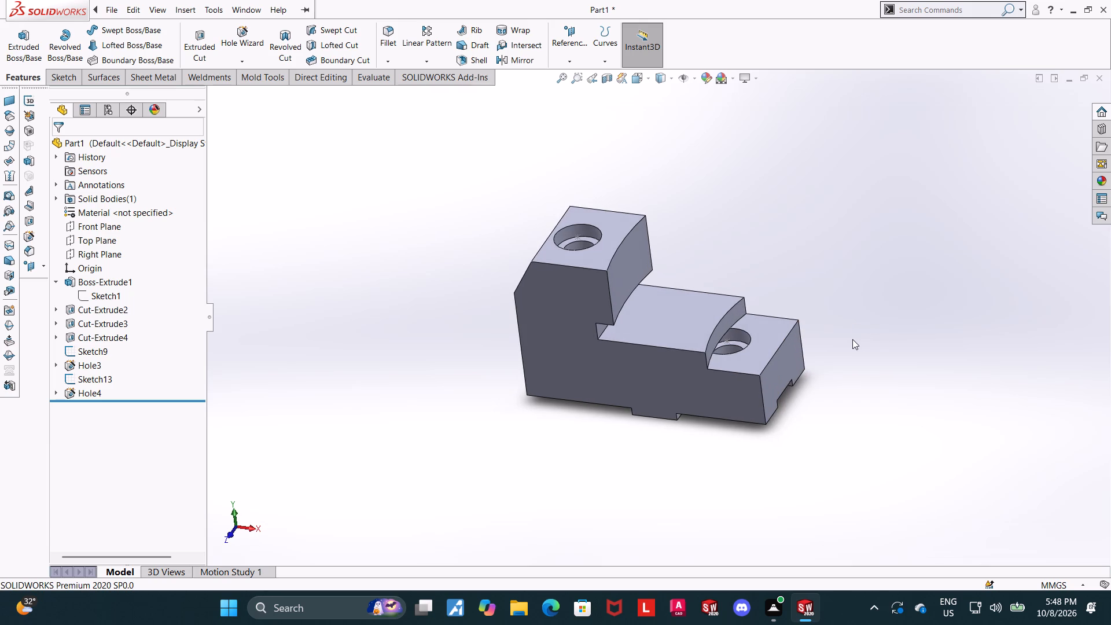
scroll(850, 339, down, 1)
scroll(810, 274, down, 1)
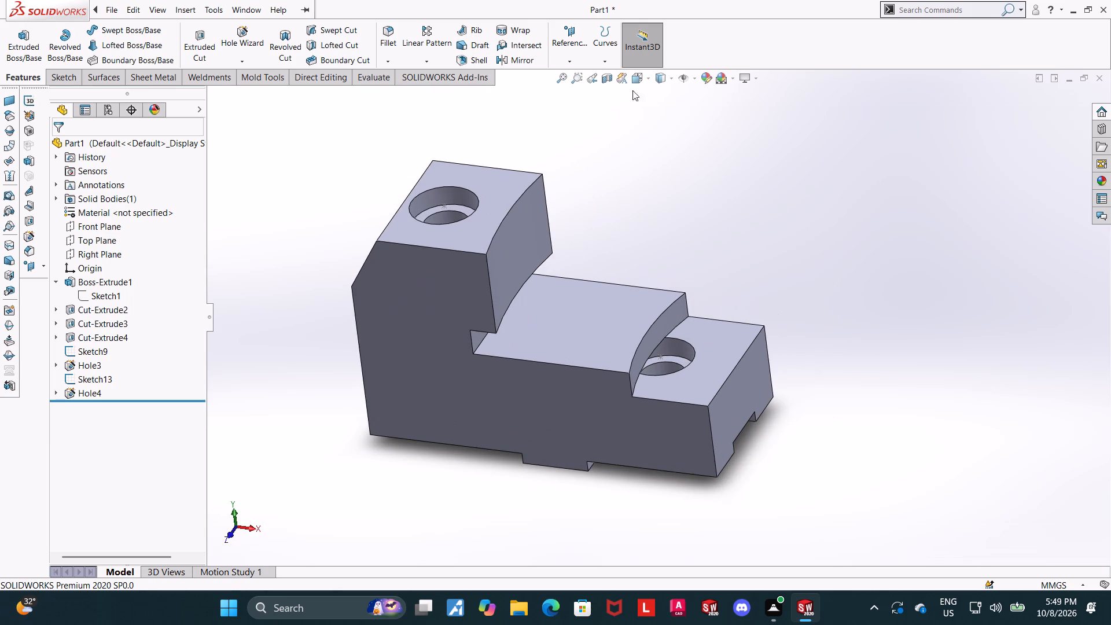
click(632, 76)
click(530, 283)
scroll(1077, 466, up, 3)
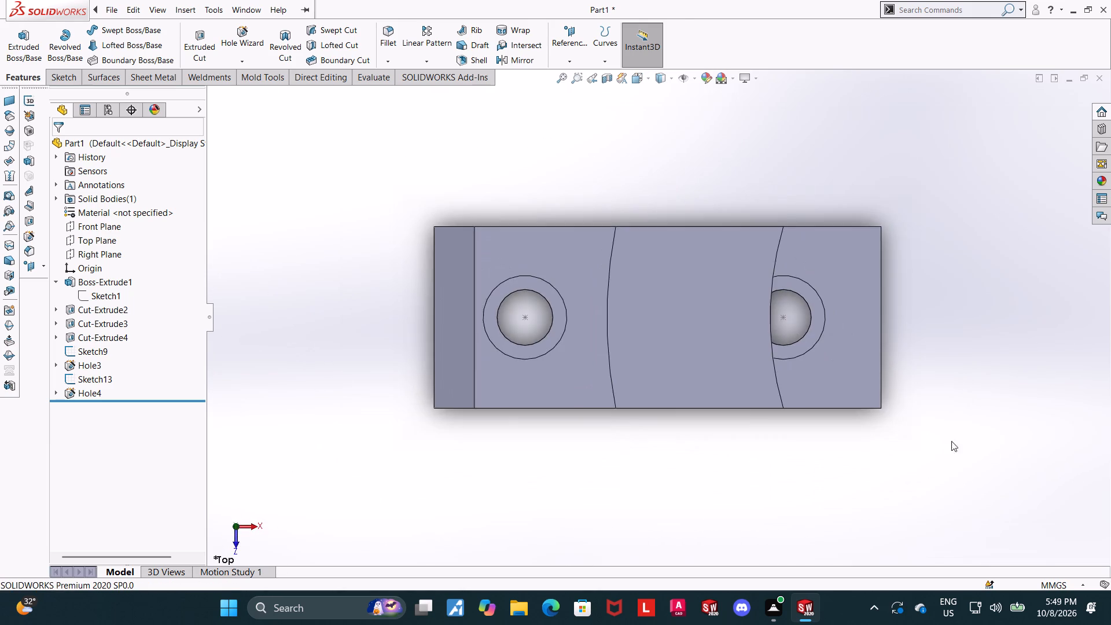
middle_drag(927, 437, 917, 260)
scroll(921, 271, up, 1)
scroll(892, 292, down, 3)
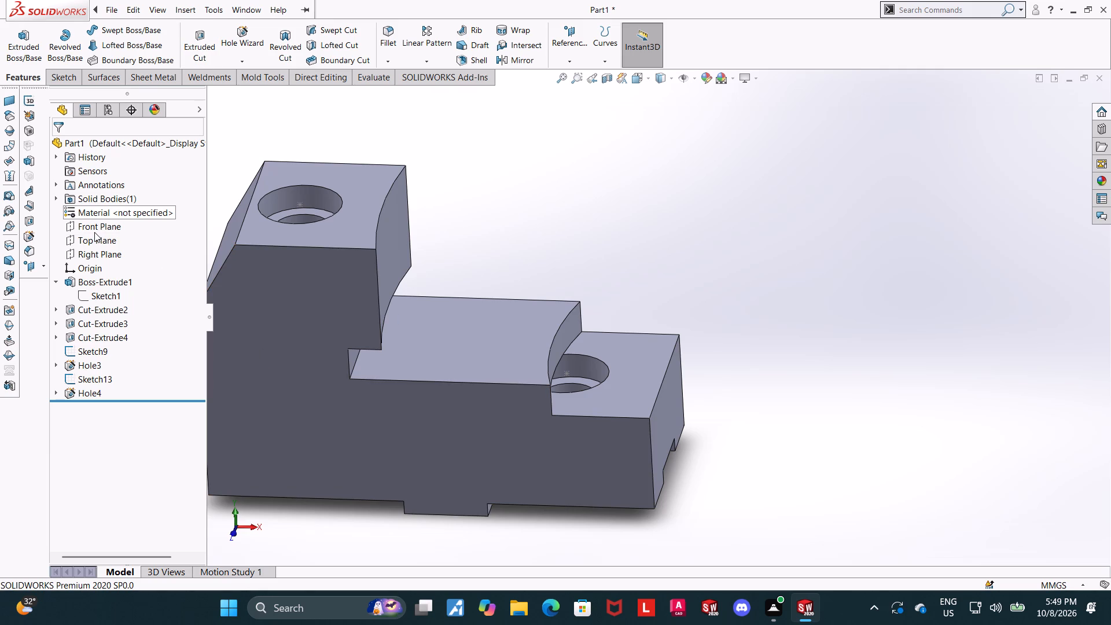
Start a sketch on the top face of the middle step and view it face-on.
click(506, 334)
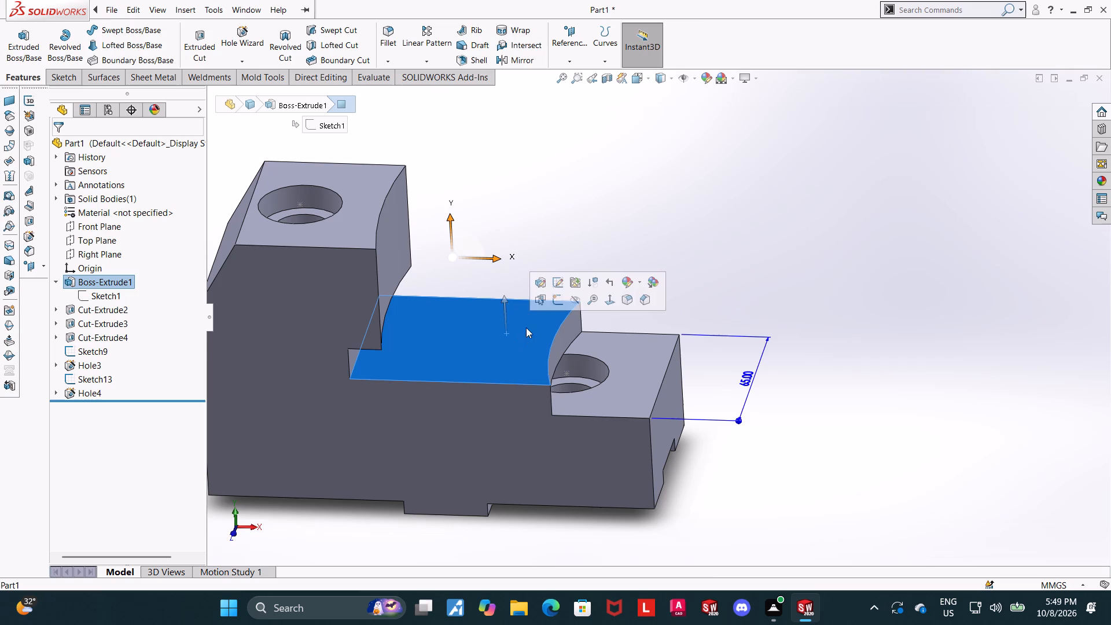
click(553, 307)
click(91, 408)
click(123, 391)
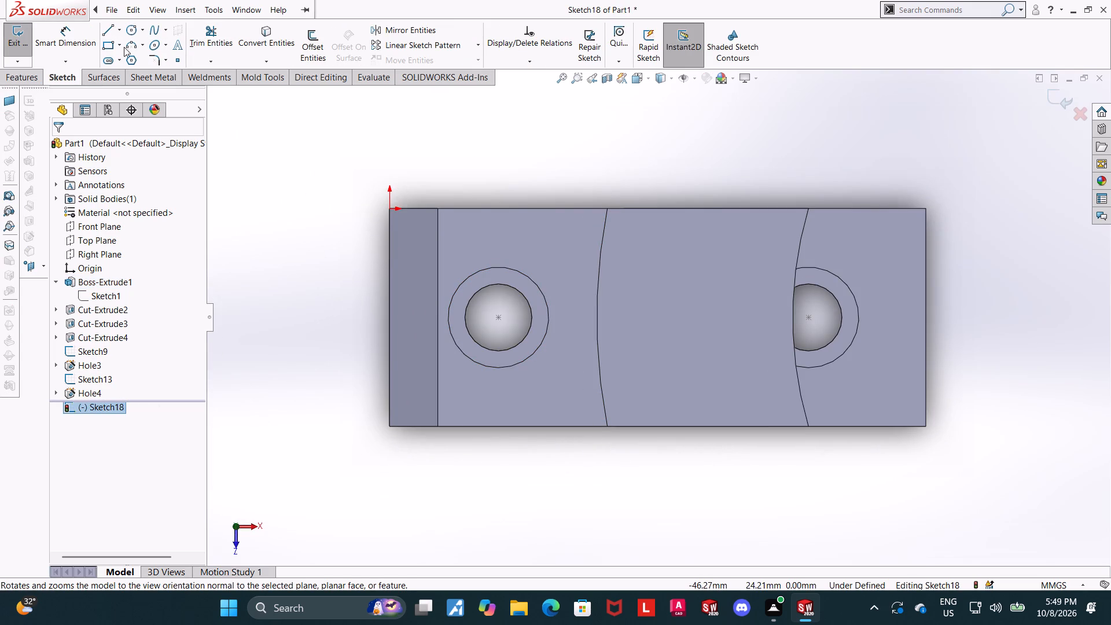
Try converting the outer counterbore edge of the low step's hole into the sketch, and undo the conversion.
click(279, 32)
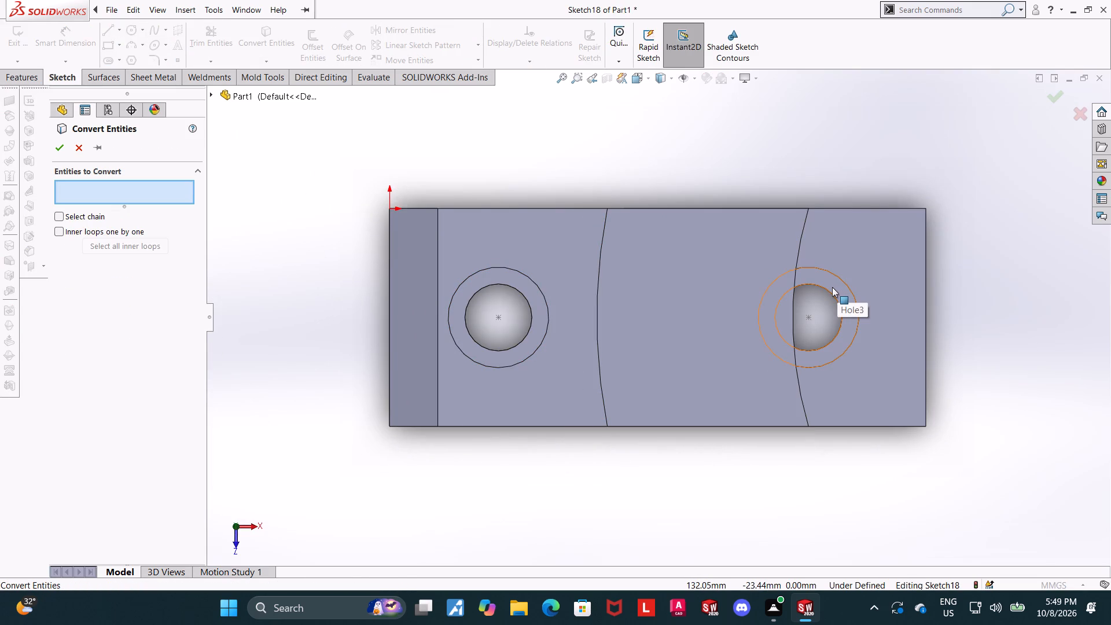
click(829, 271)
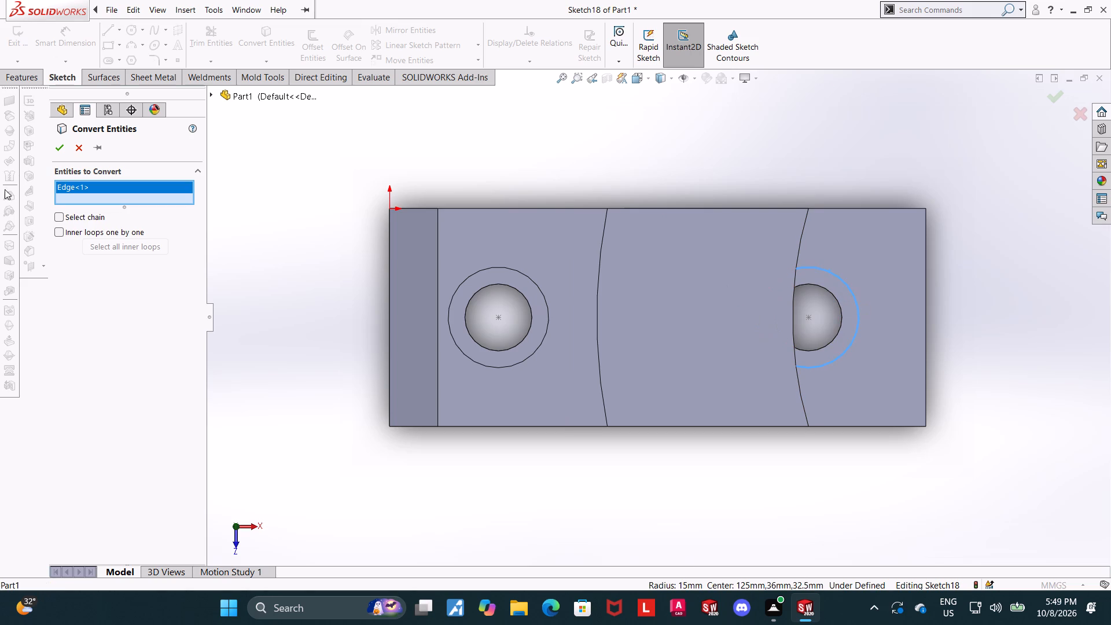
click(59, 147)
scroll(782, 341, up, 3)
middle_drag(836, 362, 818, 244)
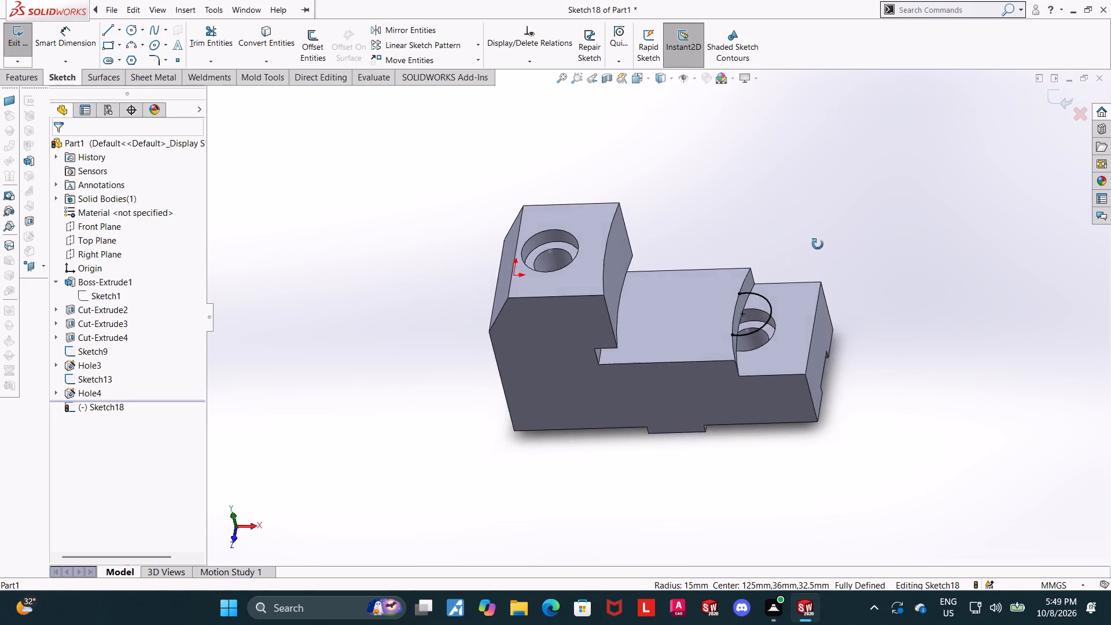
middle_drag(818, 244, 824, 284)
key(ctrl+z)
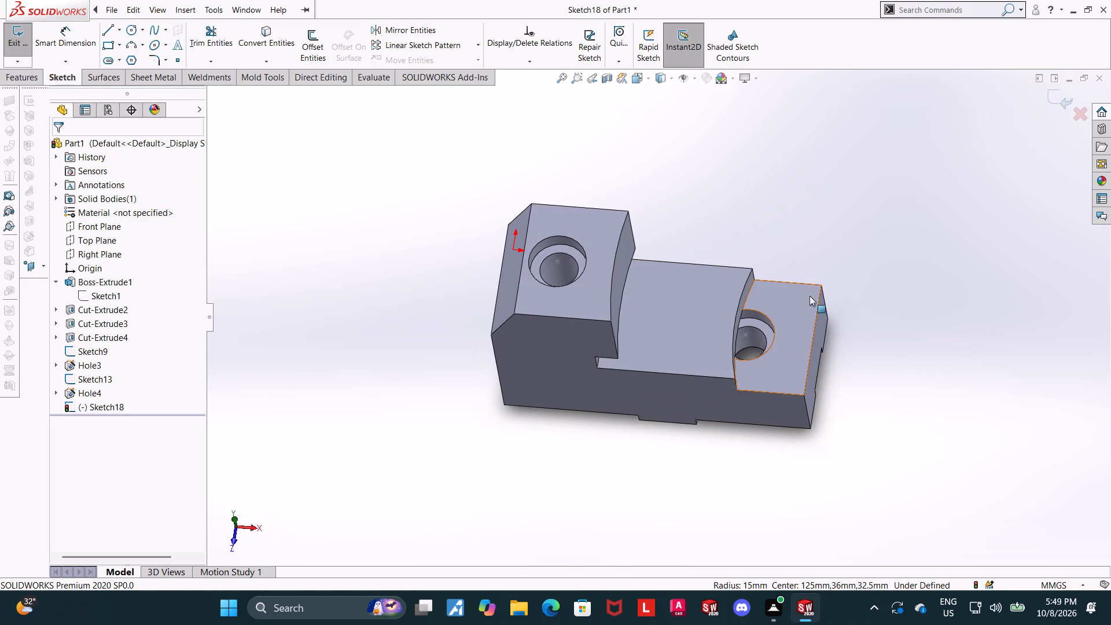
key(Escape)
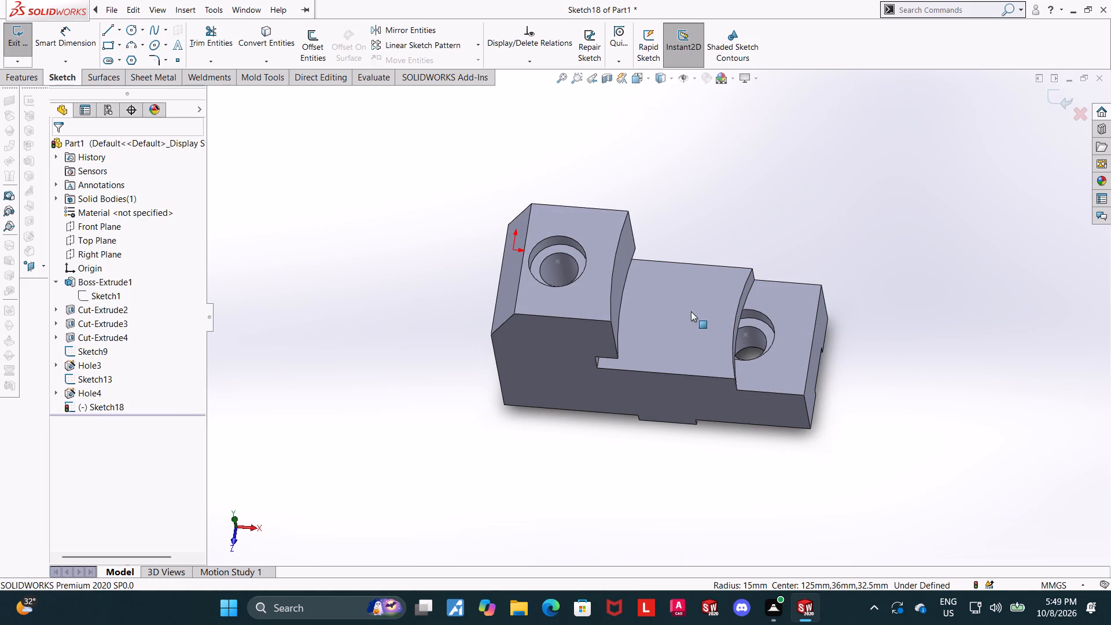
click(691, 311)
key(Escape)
Convert only the inner through-hole edge of the low step's counterbored hole into a sketch circle and exit the sketch.
click(115, 407)
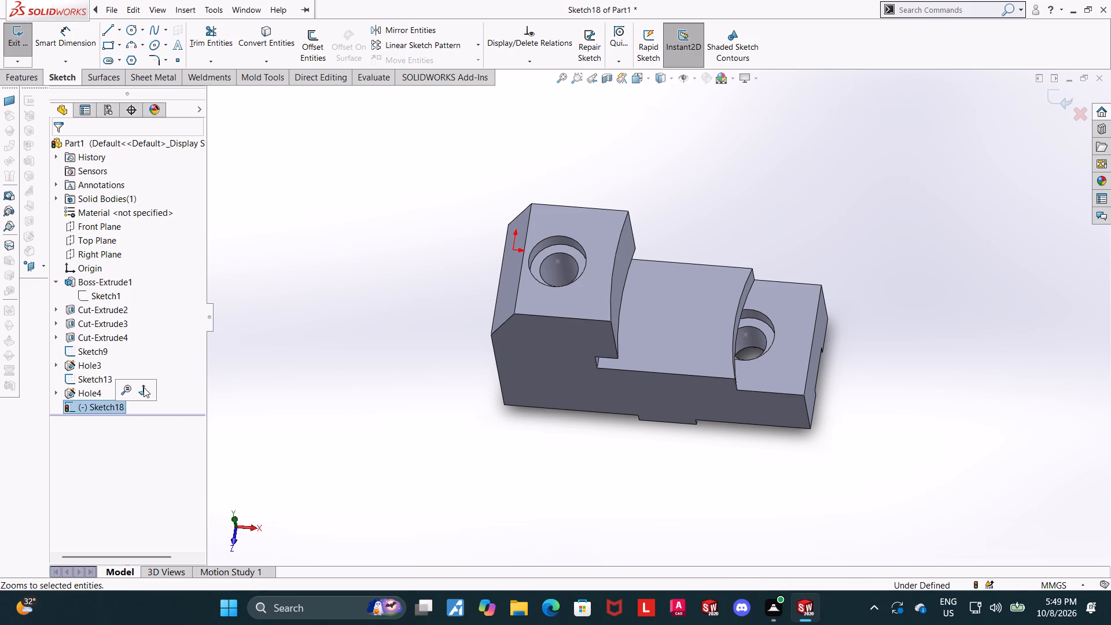
click(144, 387)
key(Escape)
click(251, 34)
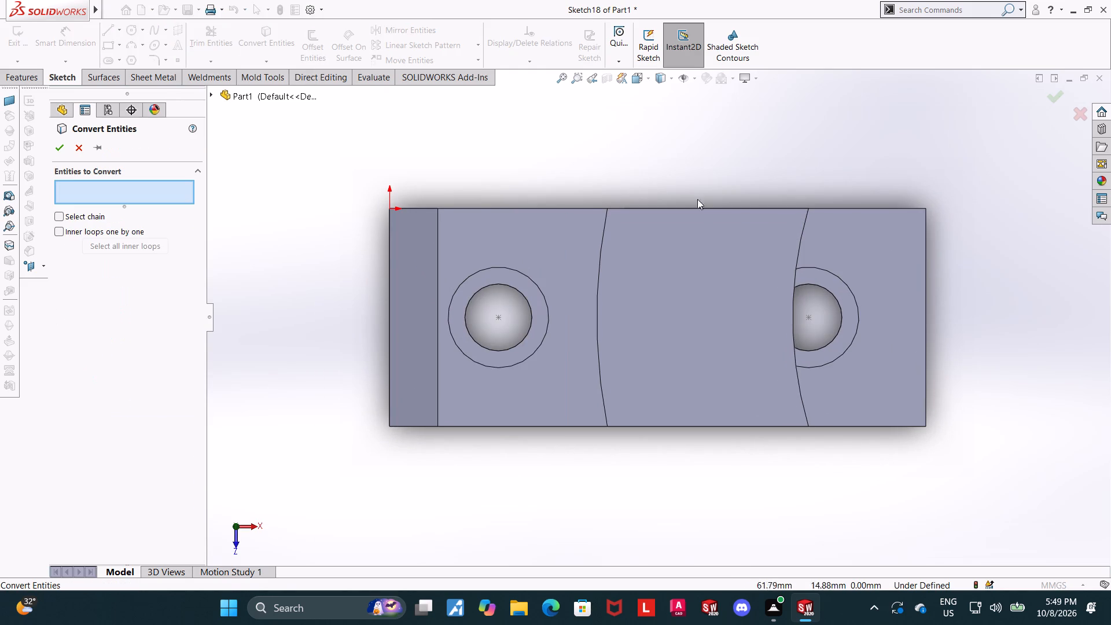
click(801, 273)
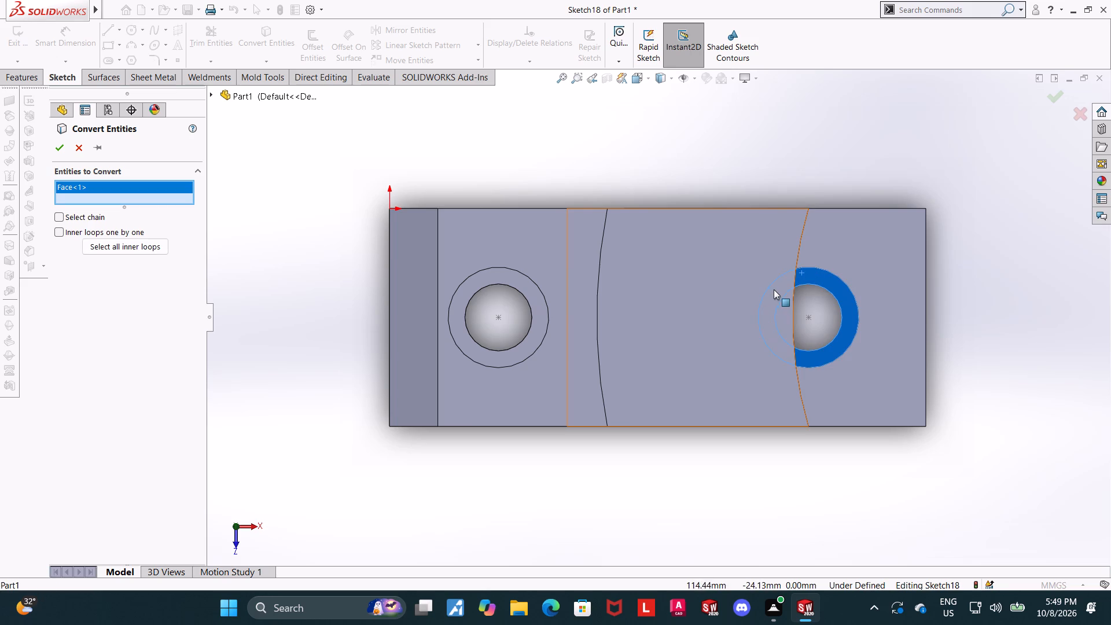
scroll(168, 200, up, 1)
right_click(168, 200)
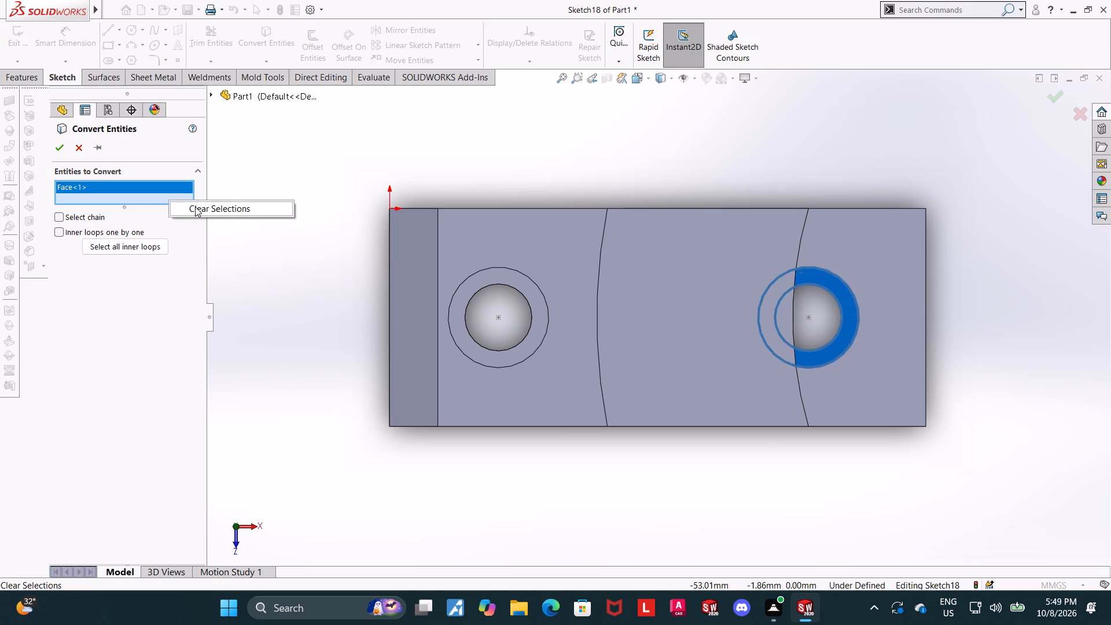
click(195, 207)
middle_drag(820, 337, 792, 271)
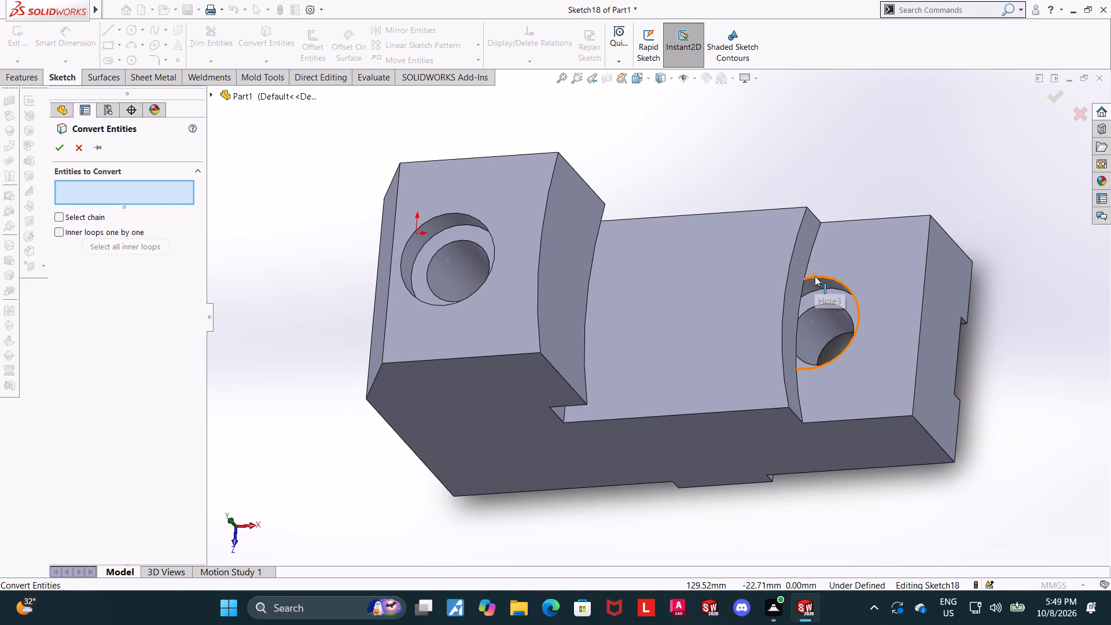
middle_drag(818, 312, 745, 340)
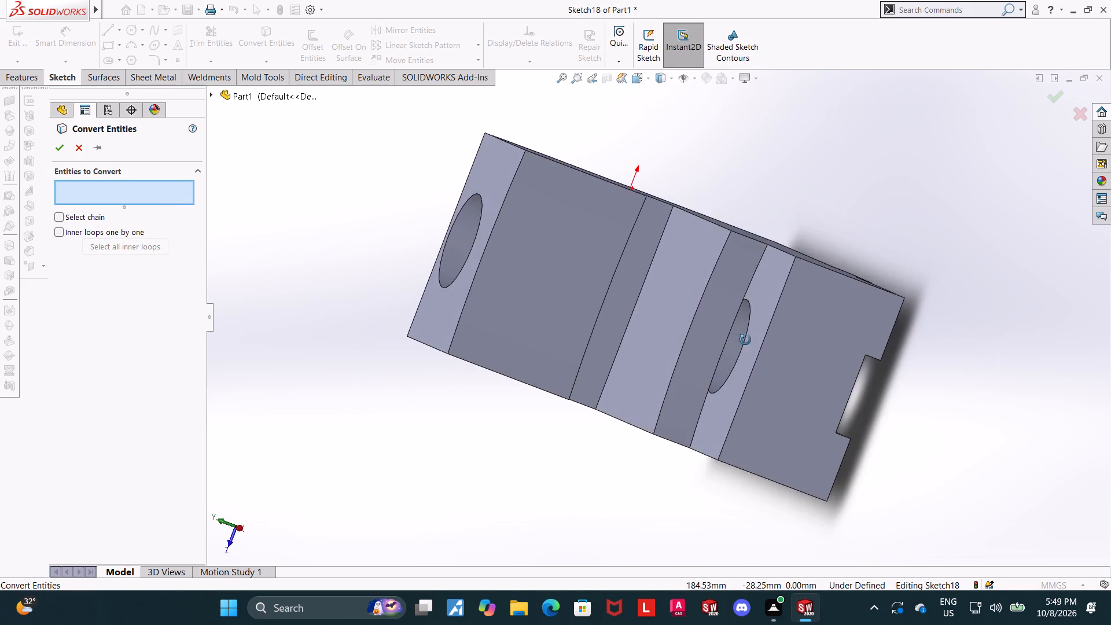
middle_drag(745, 340, 853, 356)
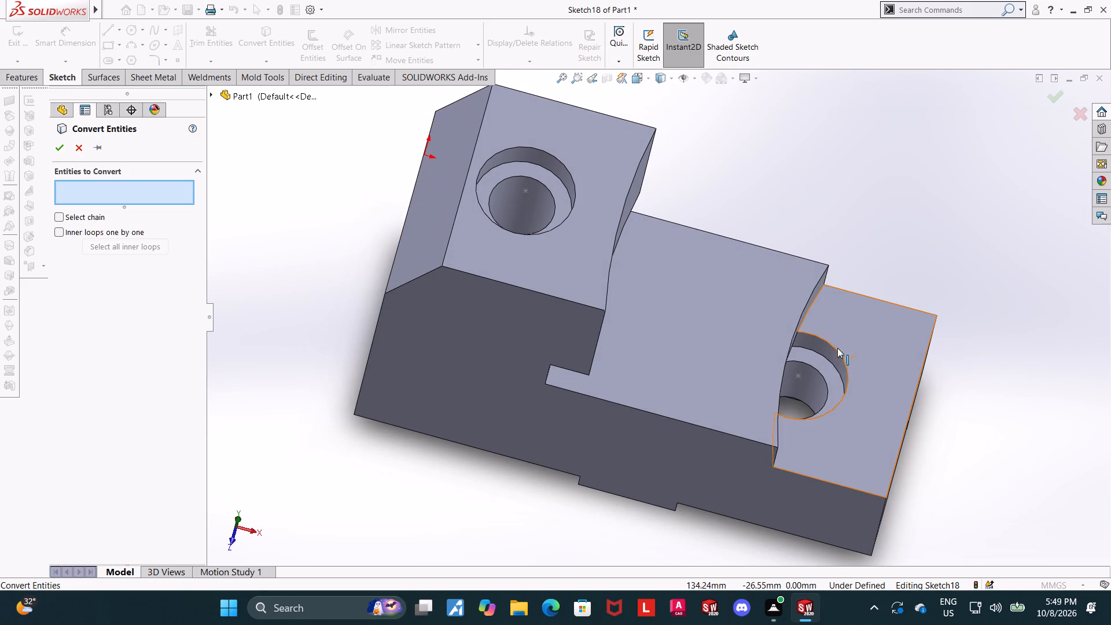
click(834, 347)
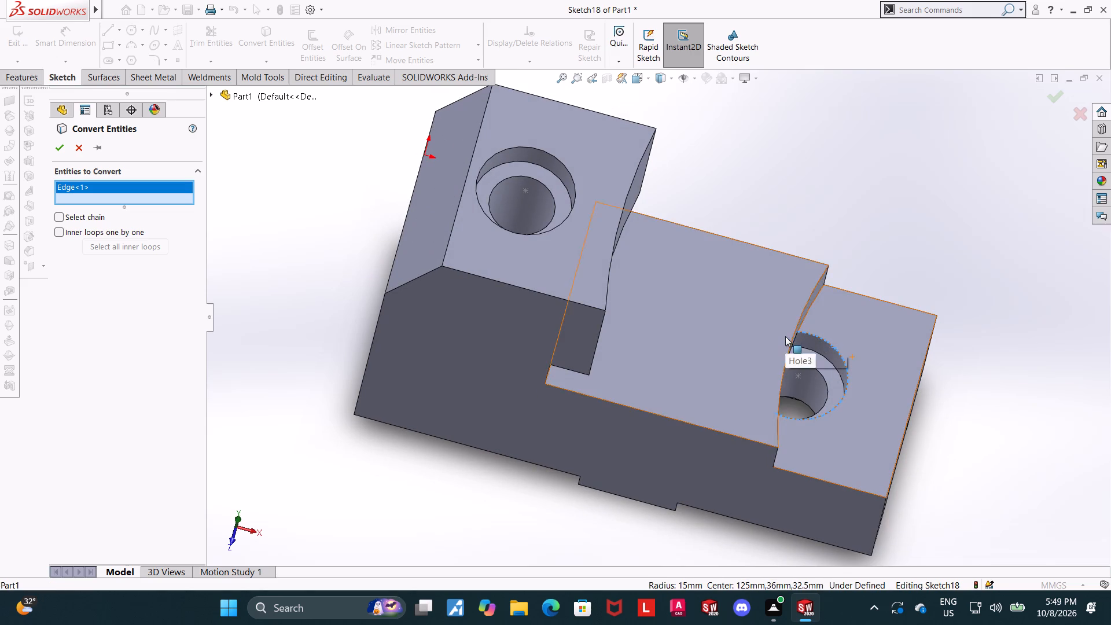
scroll(786, 336, up, 1)
middle_drag(786, 336, 767, 372)
click(640, 76)
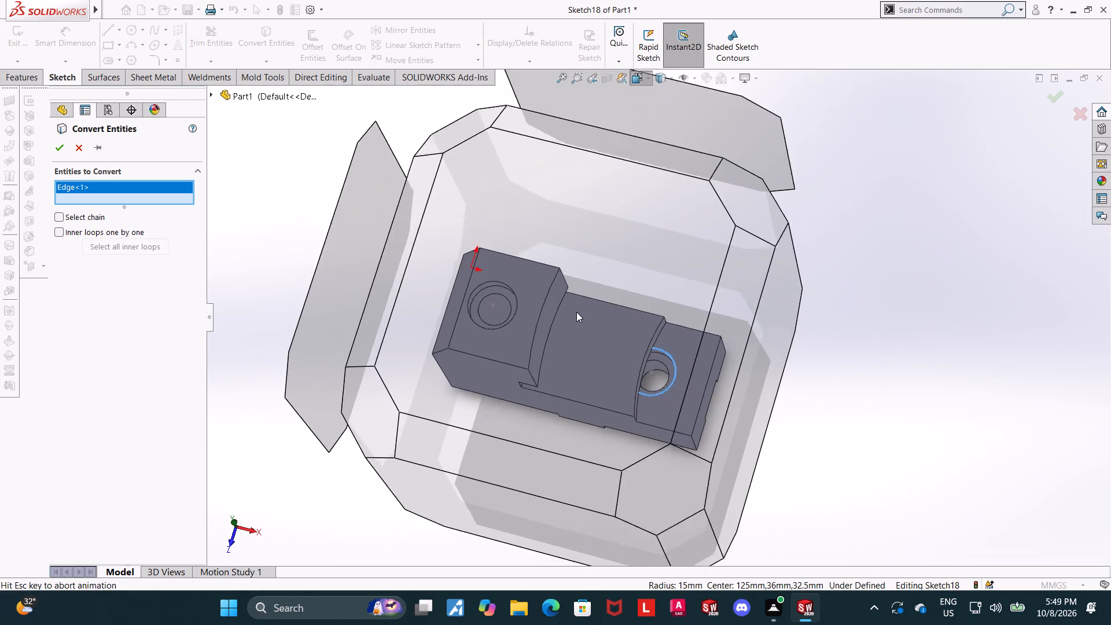
click(538, 332)
scroll(801, 296, down, 3)
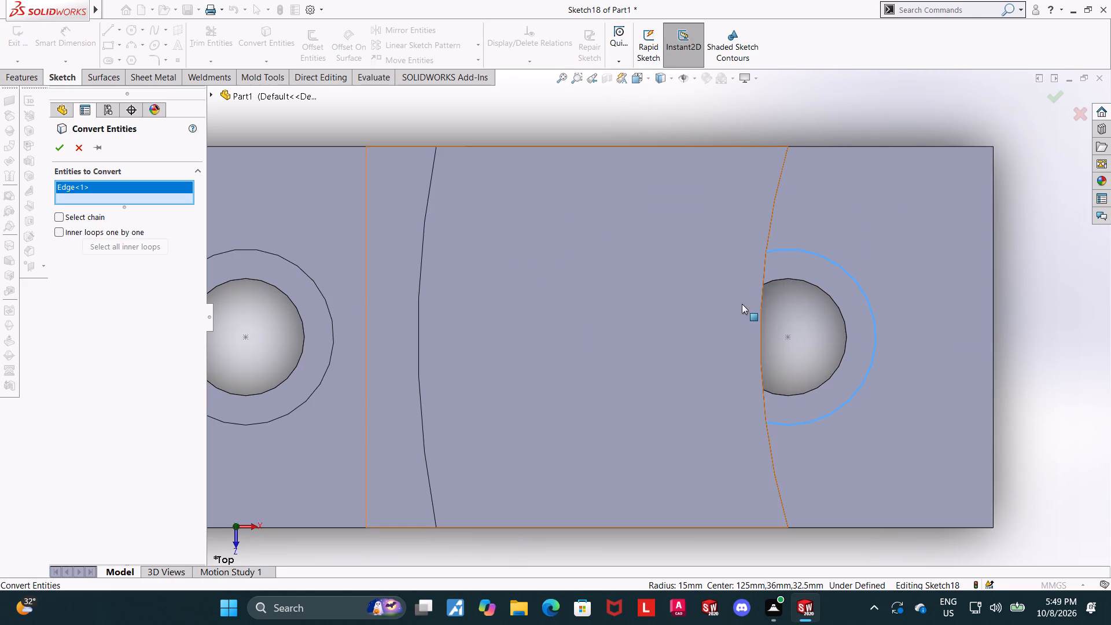
click(801, 280)
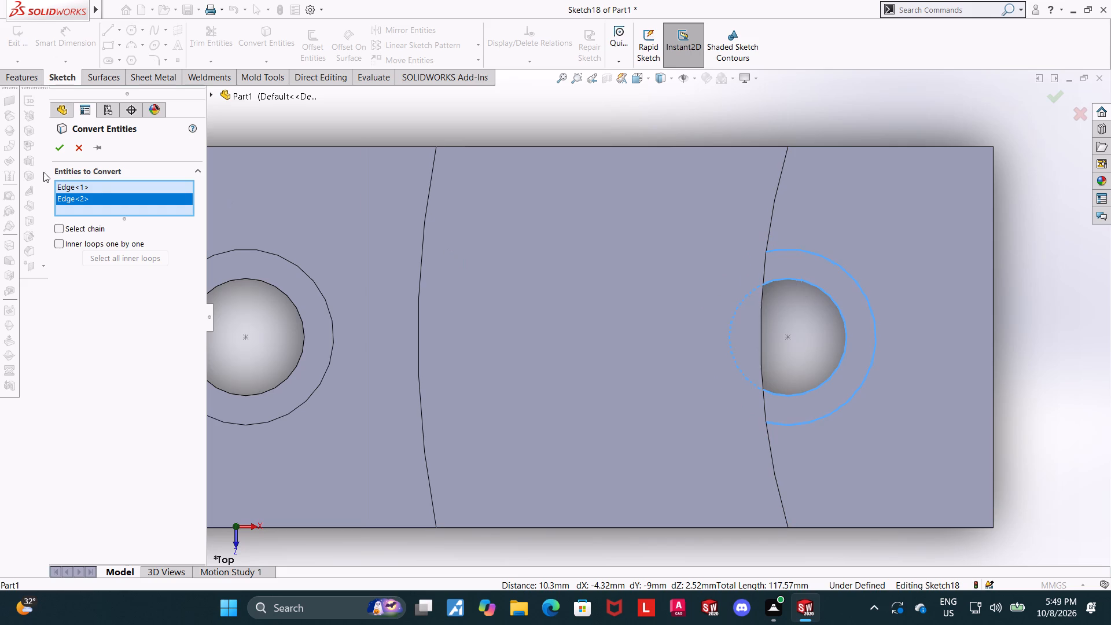
right_click(73, 187)
click(105, 211)
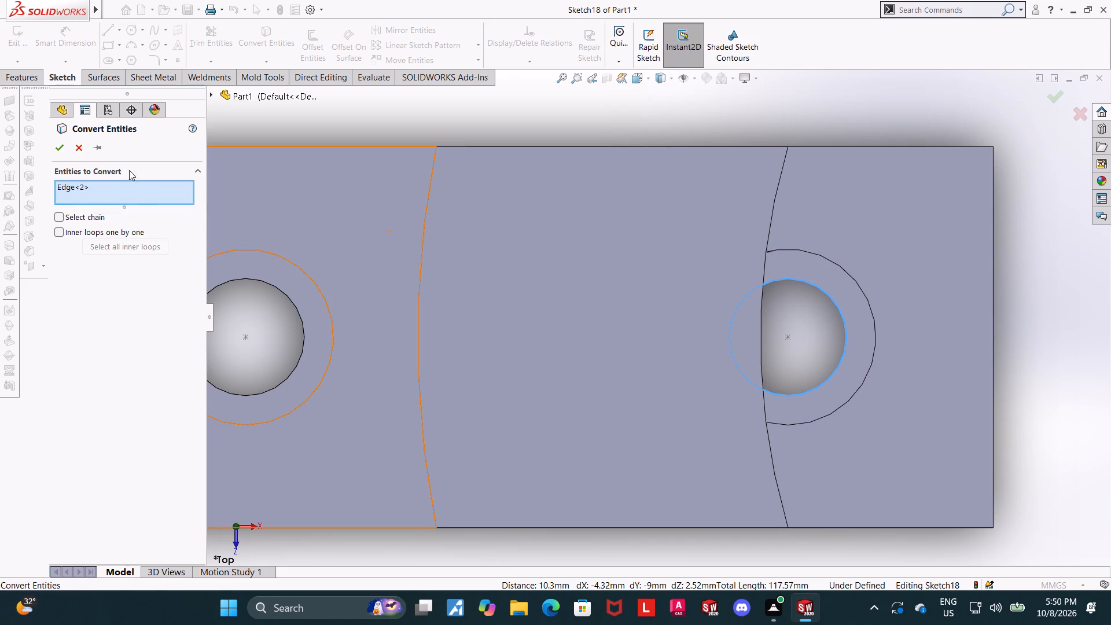
click(59, 141)
scroll(428, 275, up, 5)
middle_drag(848, 389, 822, 256)
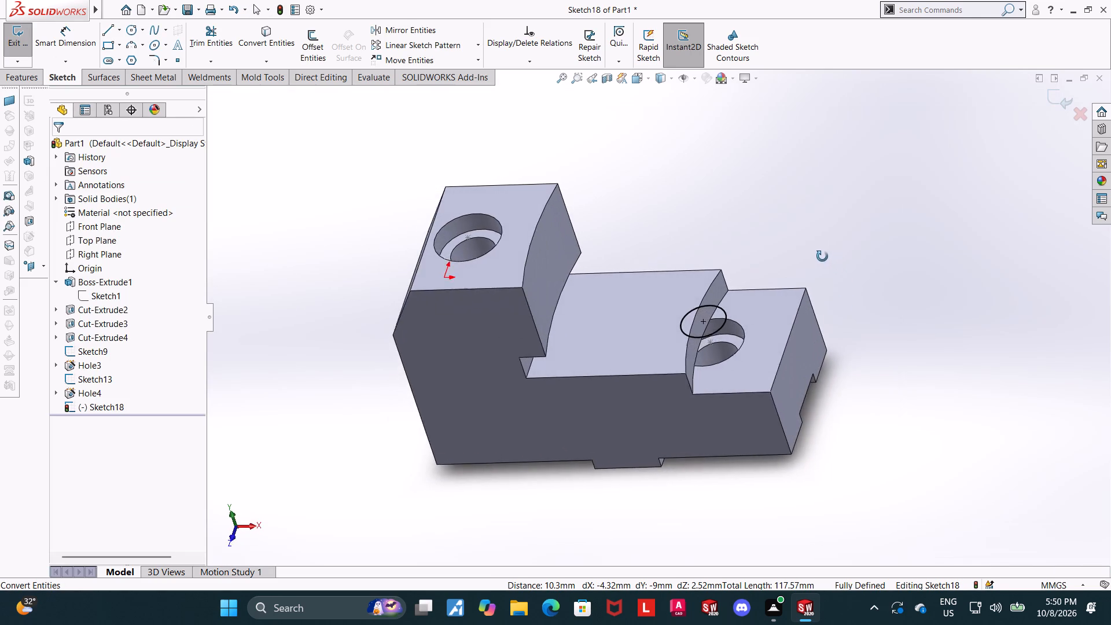
middle_drag(822, 256, 815, 269)
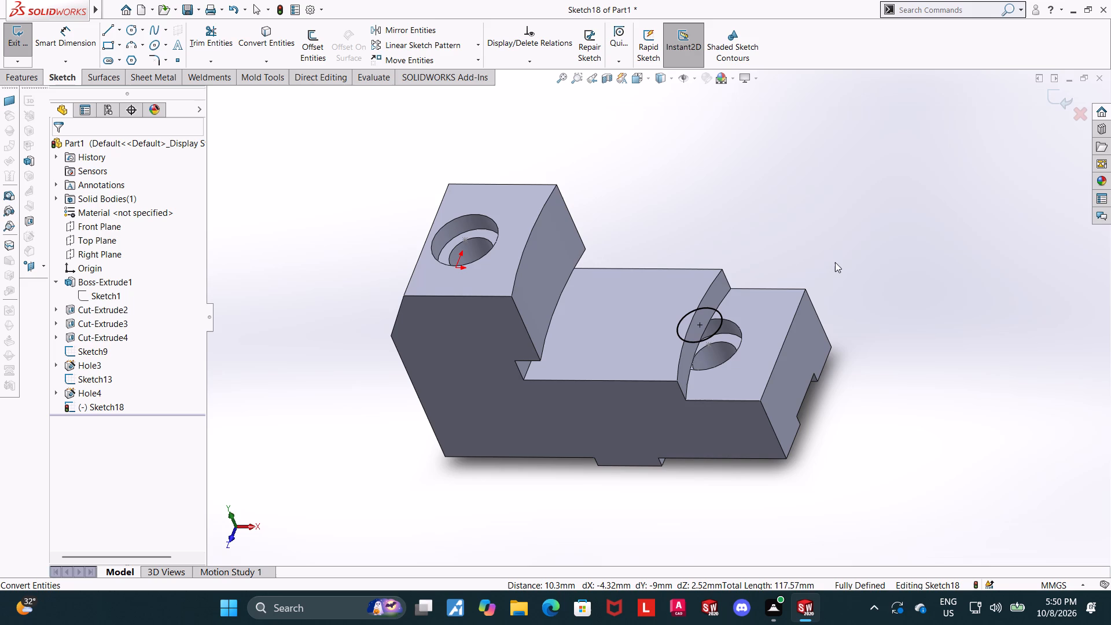
click(1055, 94)
Extrude-cut the circle sketch with the Up To Surface end condition, ending at the low step's top face.
scroll(586, 347, up, 4)
middle_drag(599, 394, 619, 400)
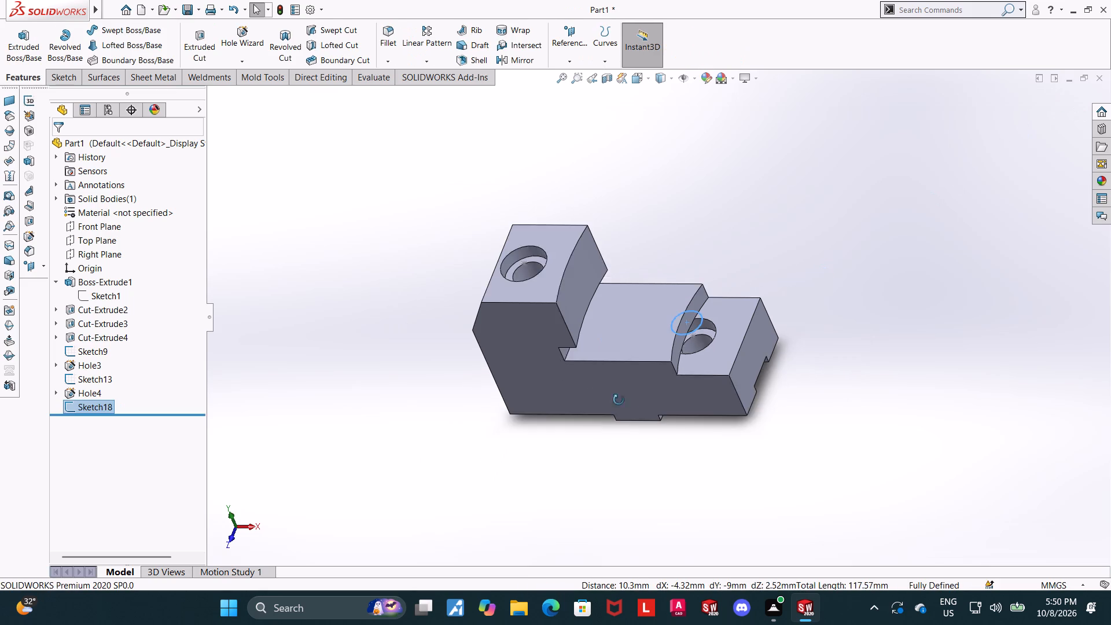
middle_drag(619, 400, 583, 286)
scroll(492, 249, up, 1)
middle_drag(493, 251, 495, 310)
click(199, 27)
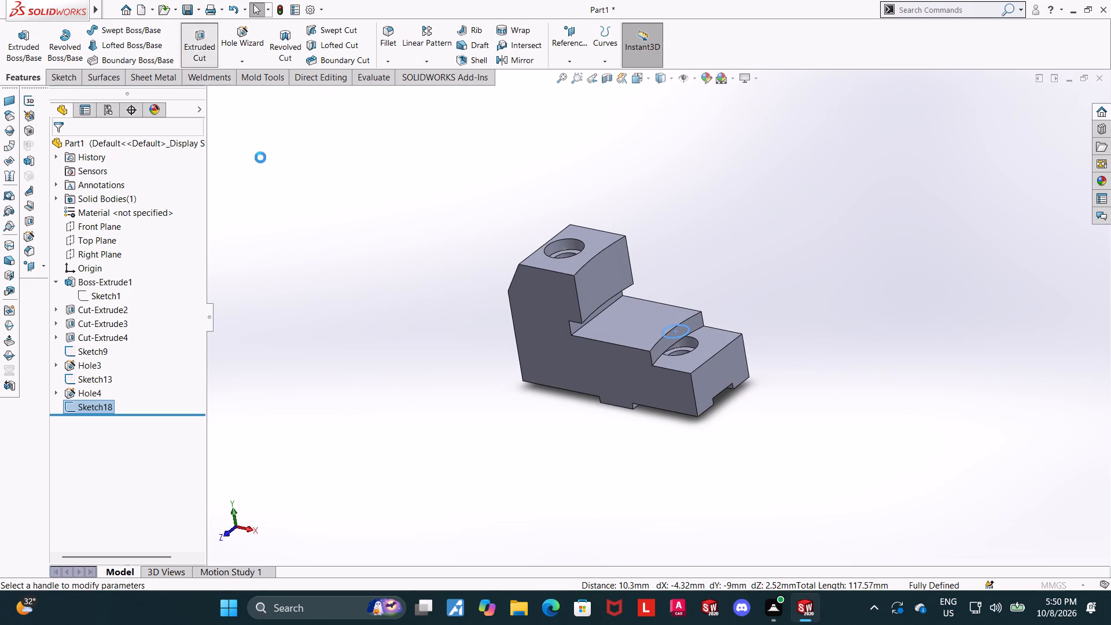
click(113, 227)
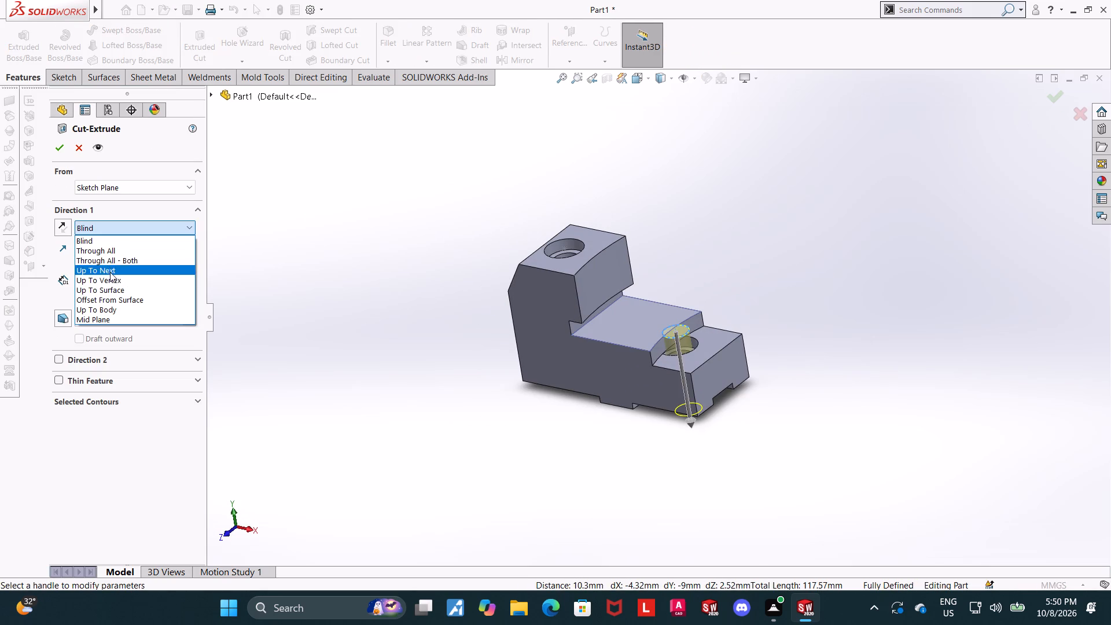
click(115, 286)
click(717, 337)
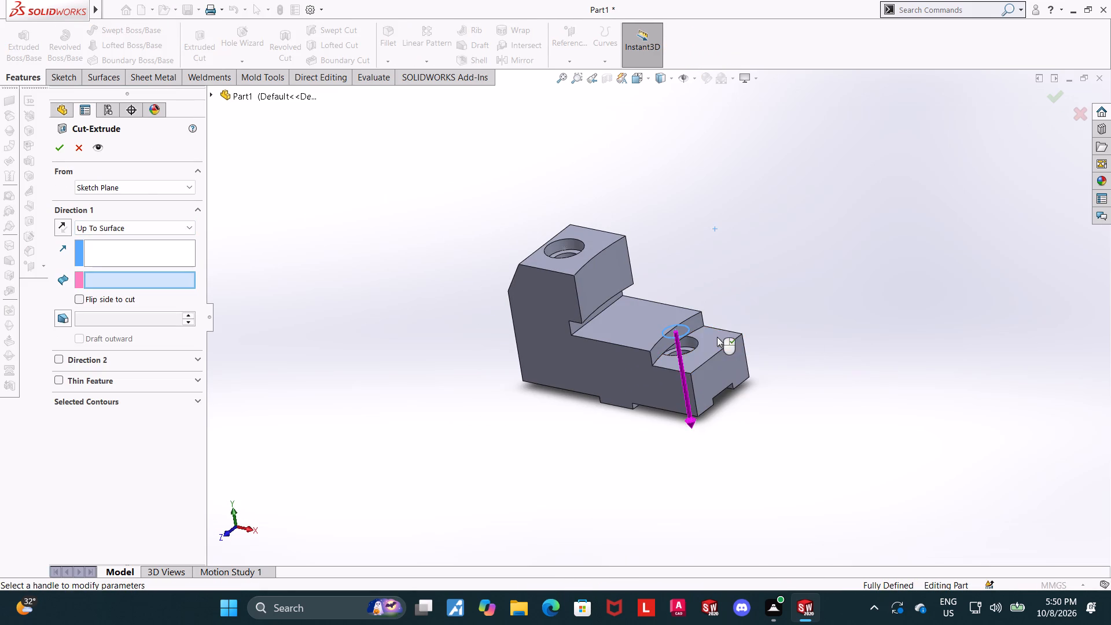
click(52, 148)
Examine the circular cut through the curved wall above the low step's hole from several angles, including isometric.
scroll(795, 322, down, 3)
click(784, 351)
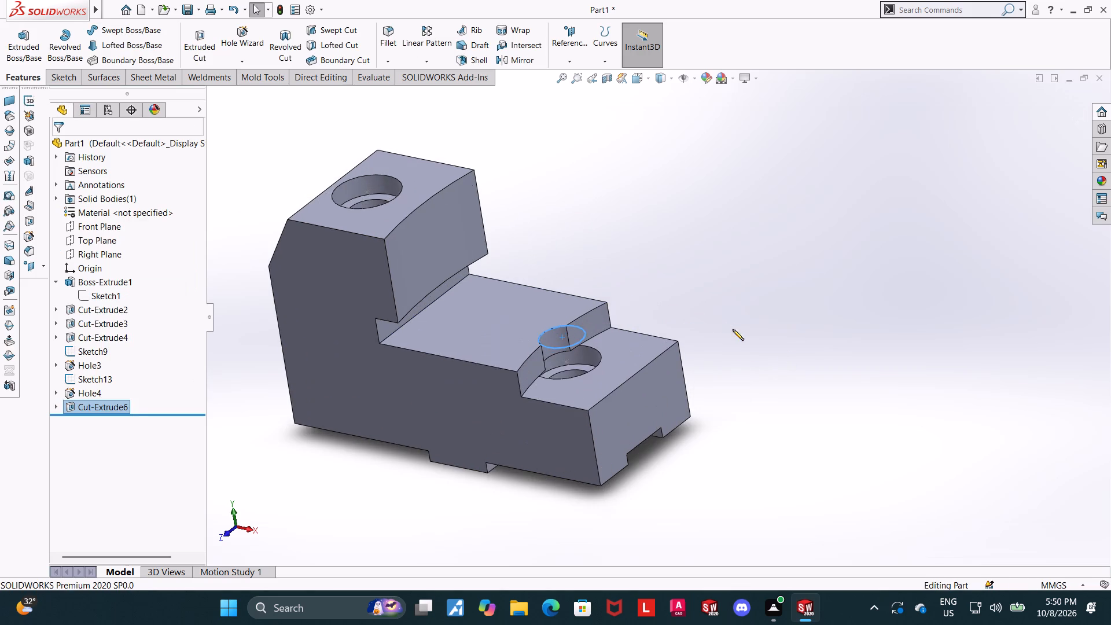
scroll(733, 326, up, 1)
middle_drag(732, 327, 650, 380)
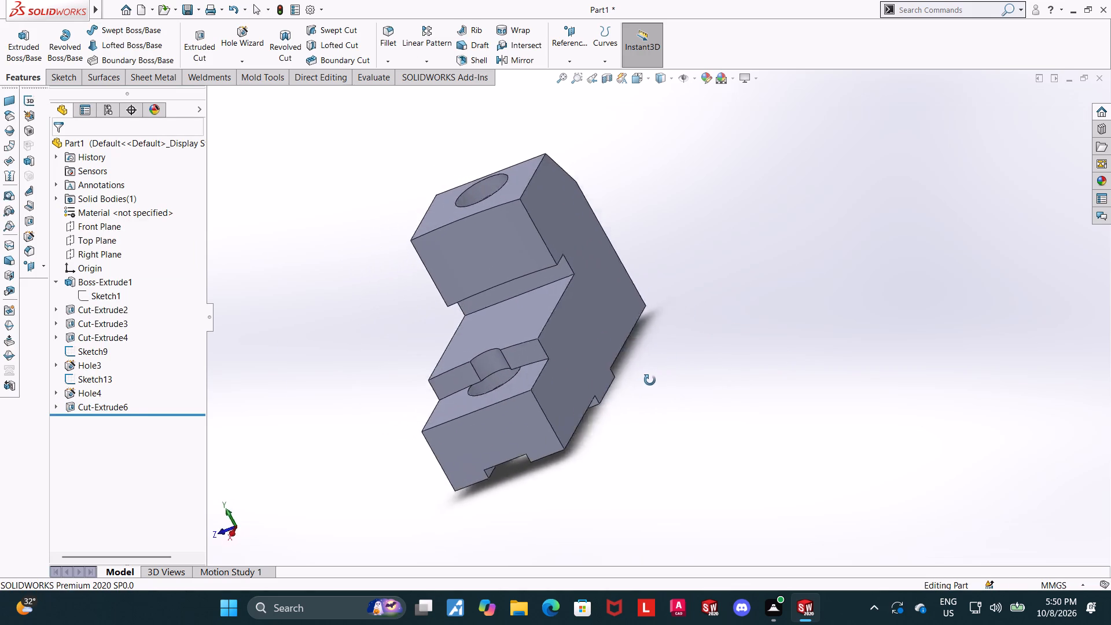
middle_drag(650, 380, 748, 342)
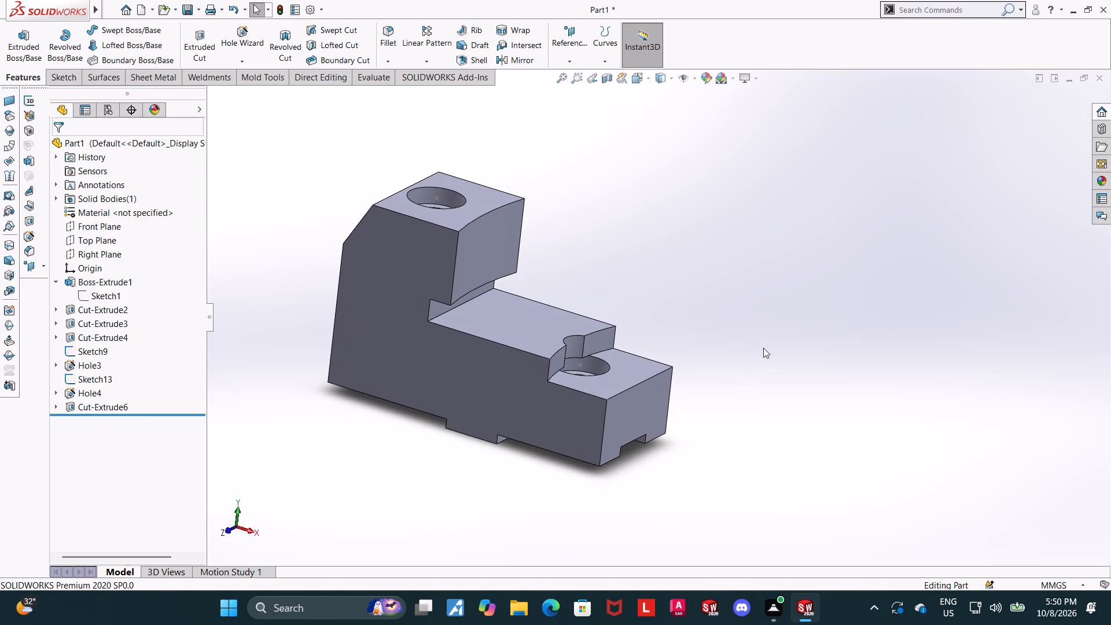
middle_drag(693, 360, 681, 365)
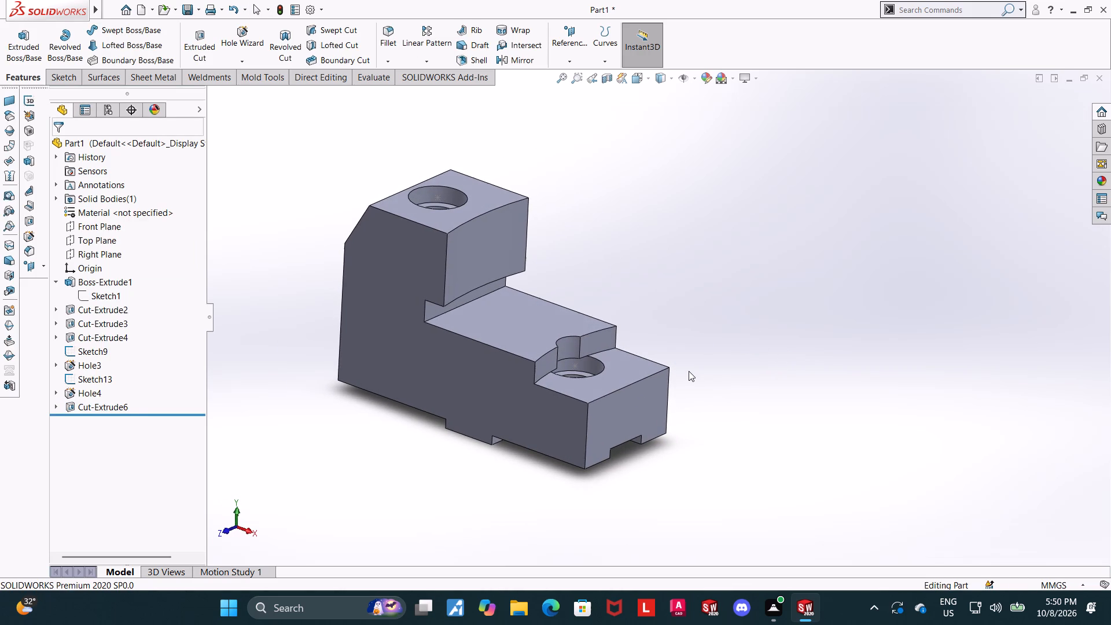
key(ctrl+7)
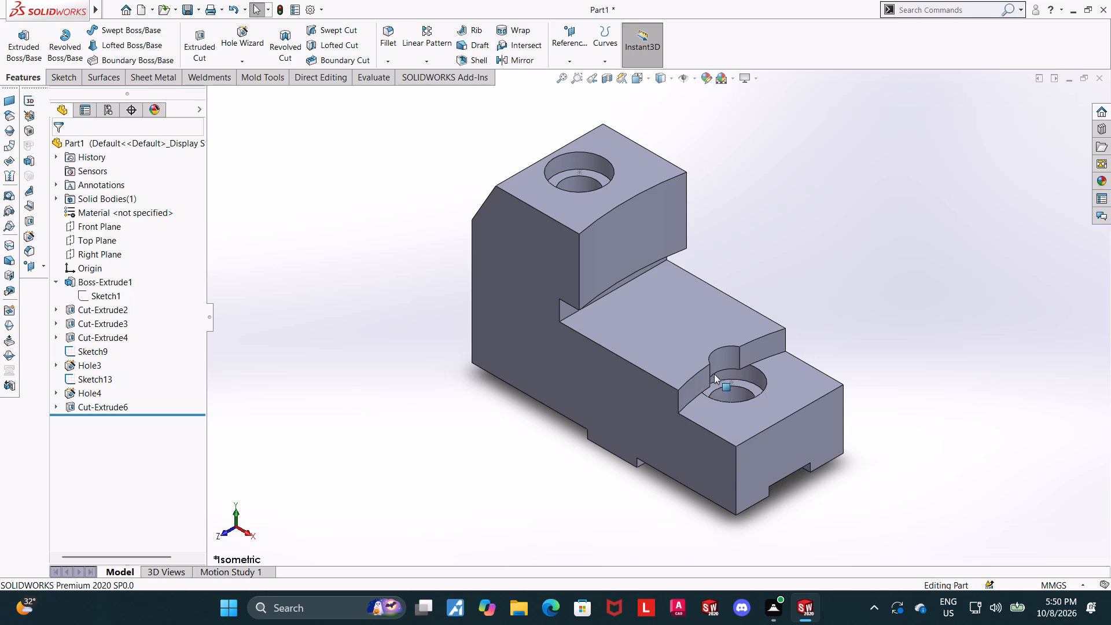
middle_drag(713, 372, 767, 444)
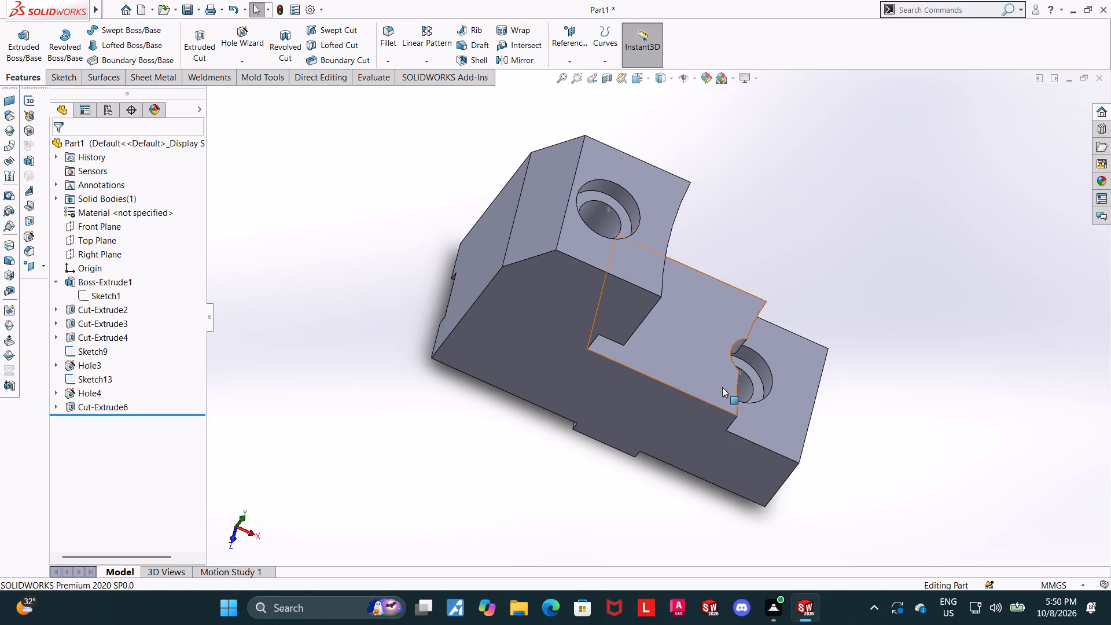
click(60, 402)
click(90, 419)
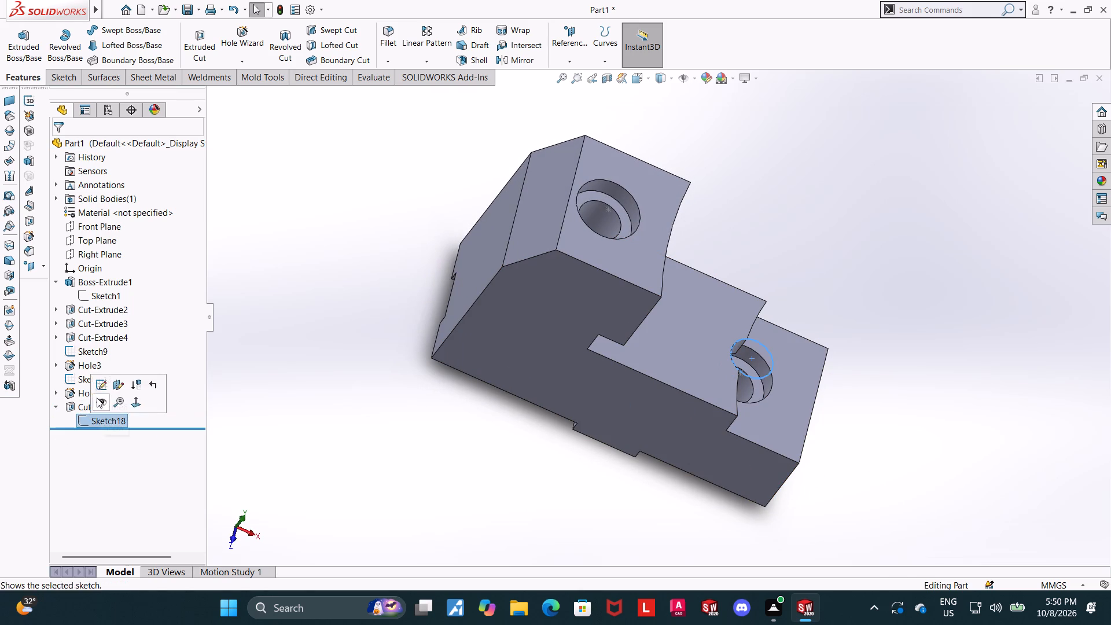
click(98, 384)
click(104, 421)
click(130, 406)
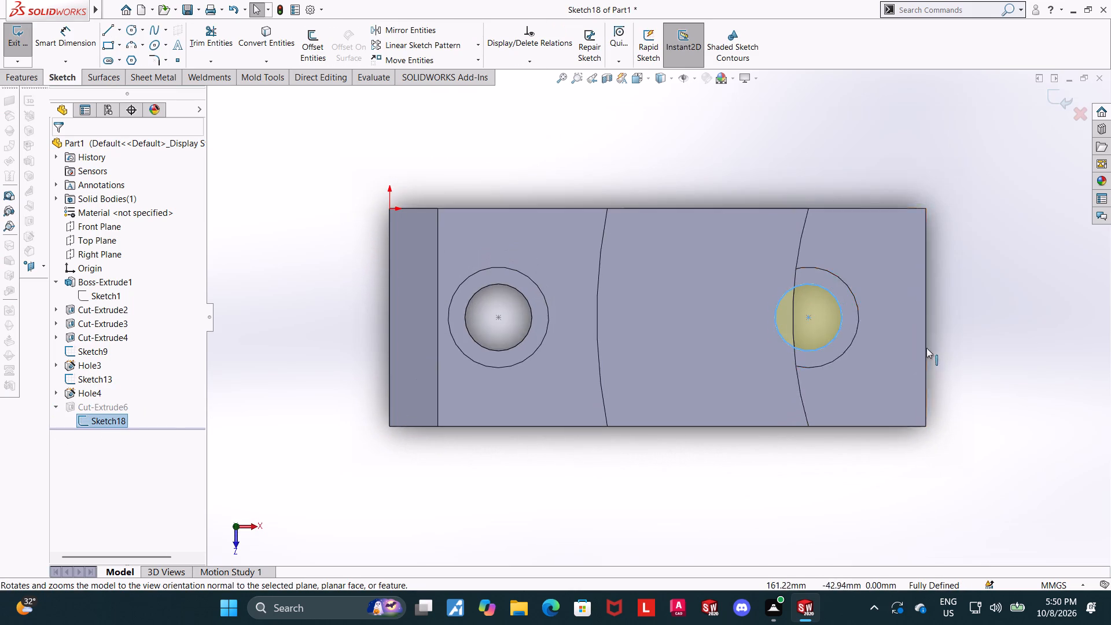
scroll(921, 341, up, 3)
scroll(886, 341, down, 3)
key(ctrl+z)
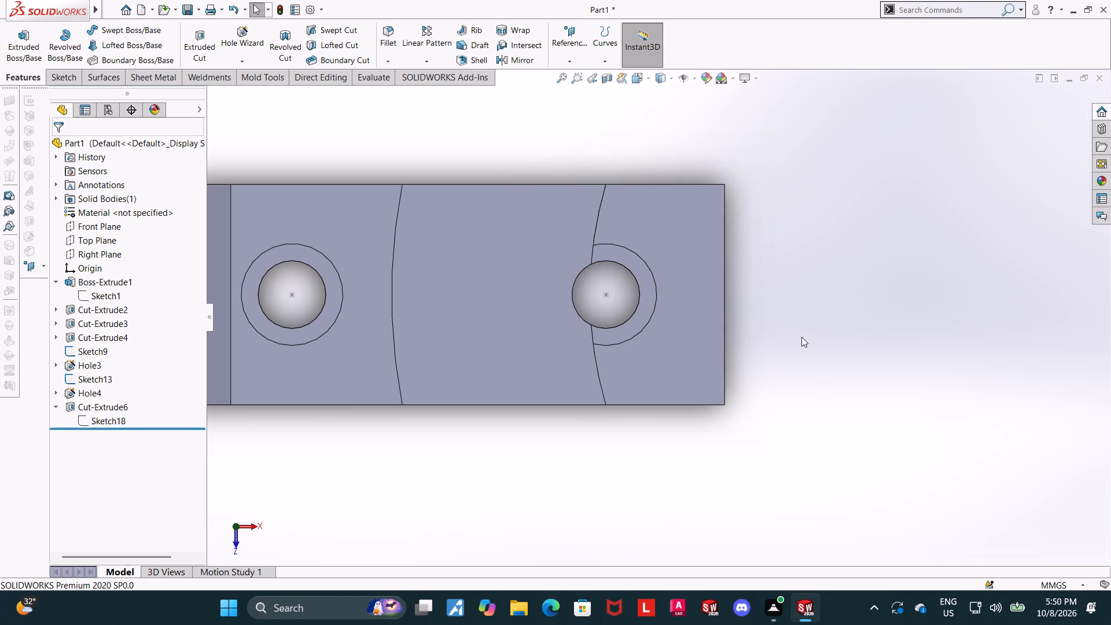
Edit the wall cut's sketch, replacing its circle with one converted from the low step hole's outer counterbore edge, and exit the sketch.
click(84, 417)
click(95, 380)
click(627, 267)
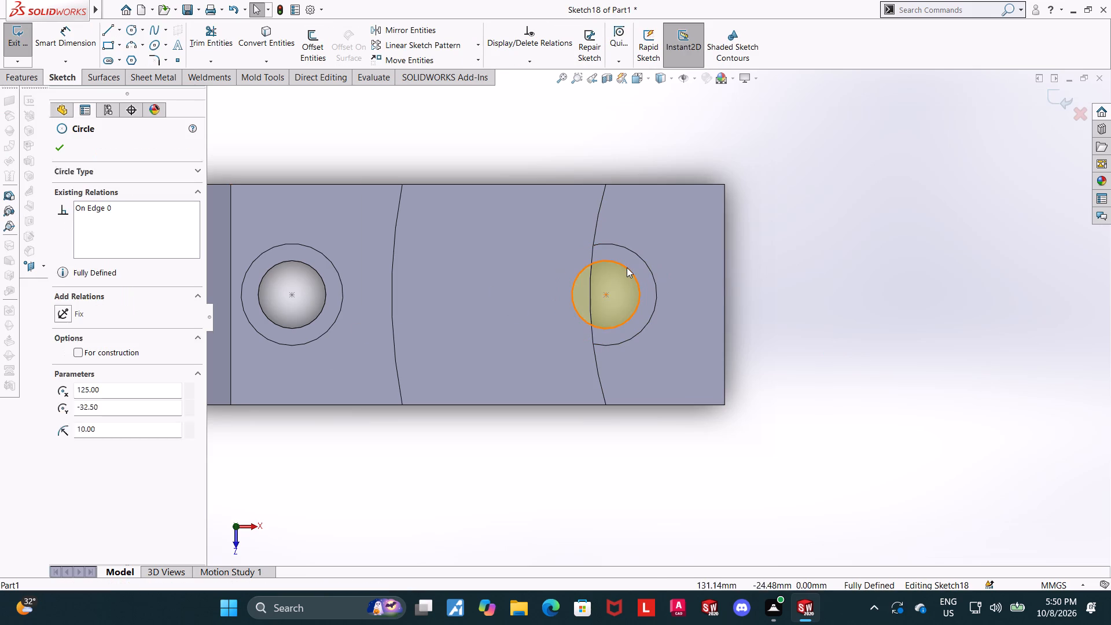
key(Delete)
click(251, 40)
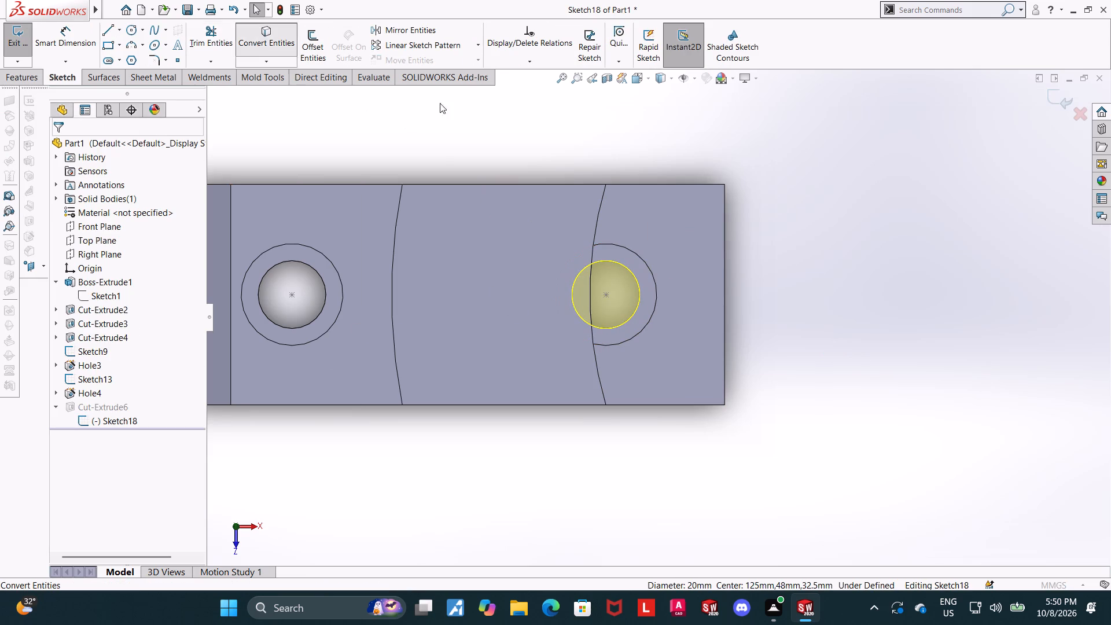
click(608, 245)
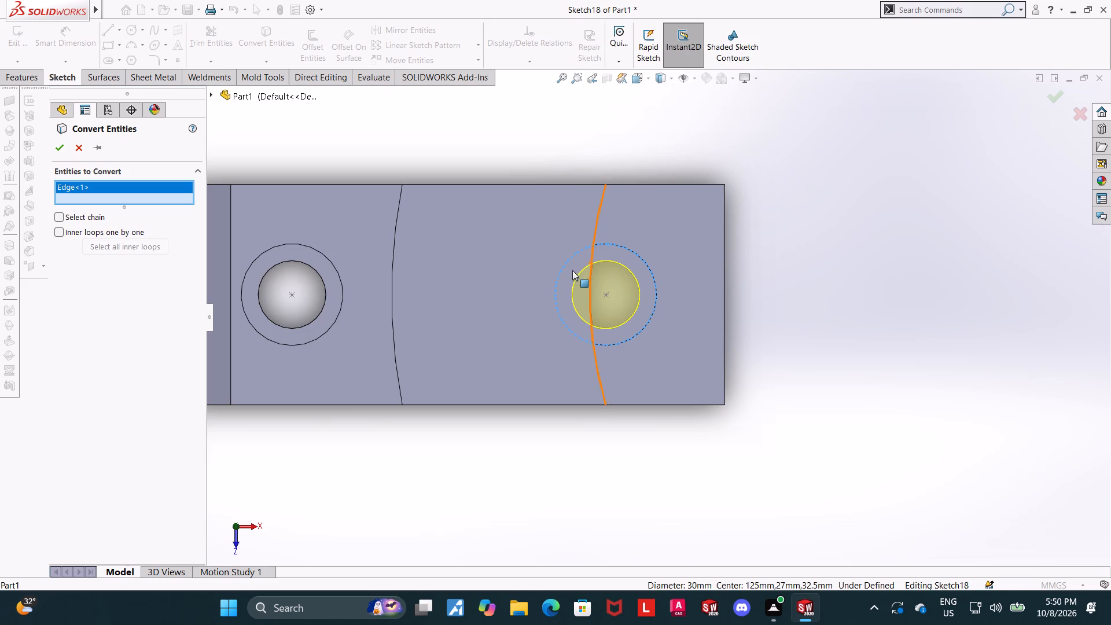
click(63, 154)
scroll(921, 245, up, 1)
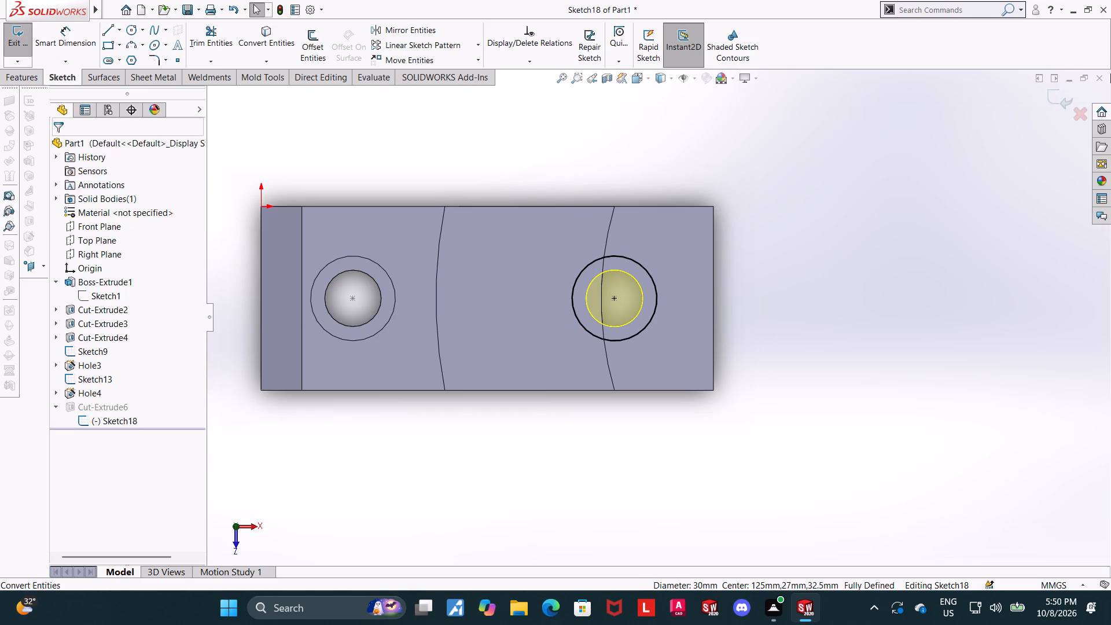
click(1059, 95)
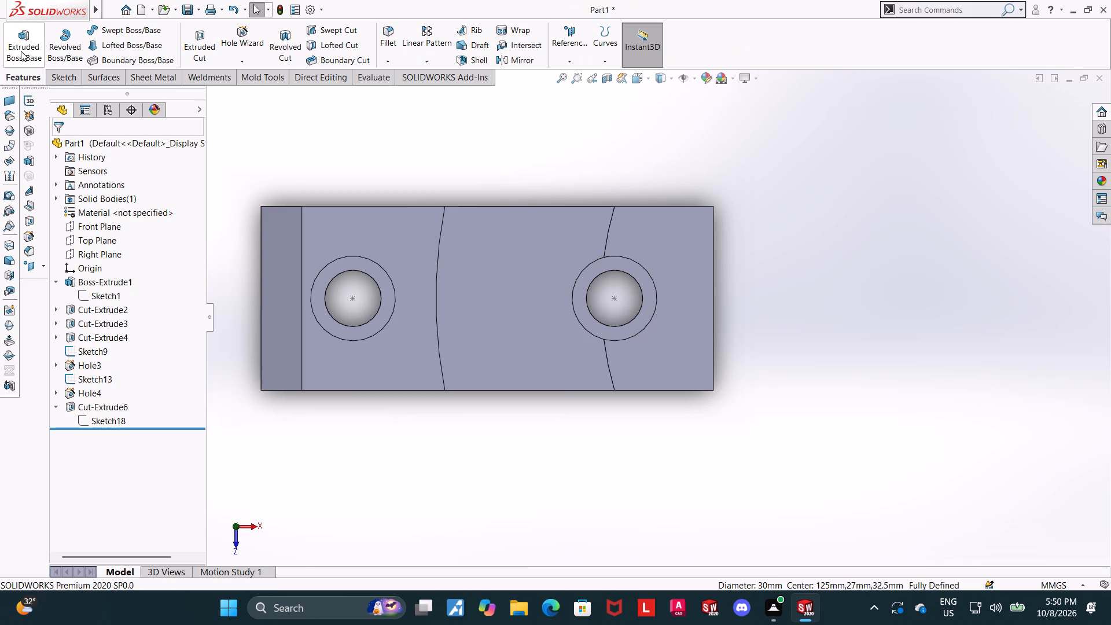
middle_drag(878, 330, 820, 293)
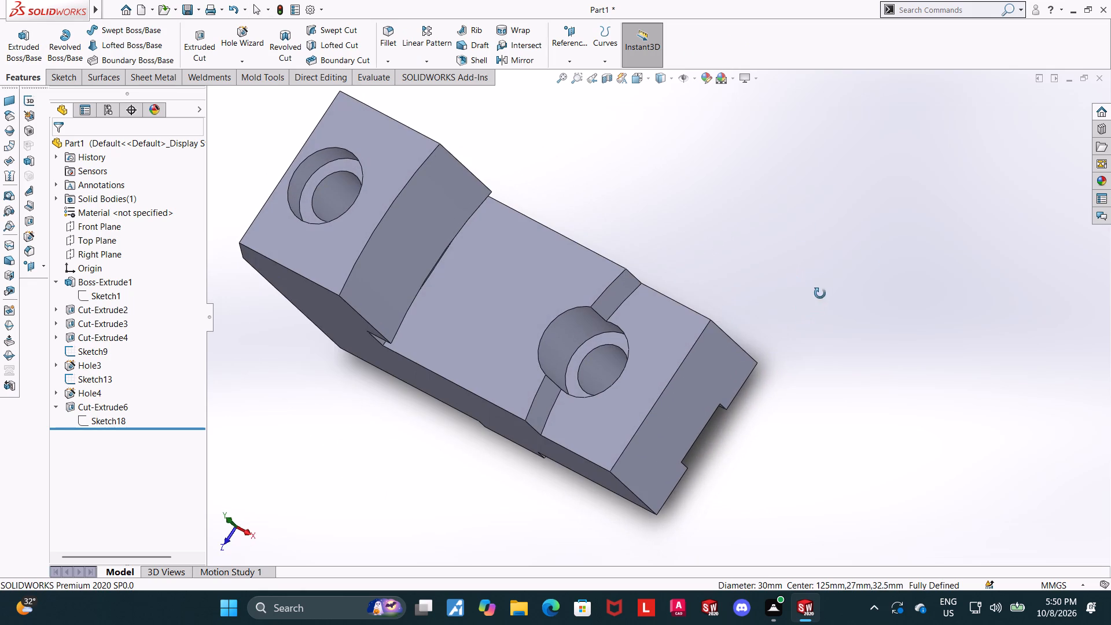
middle_drag(820, 293, 820, 293)
key(ctrl+7)
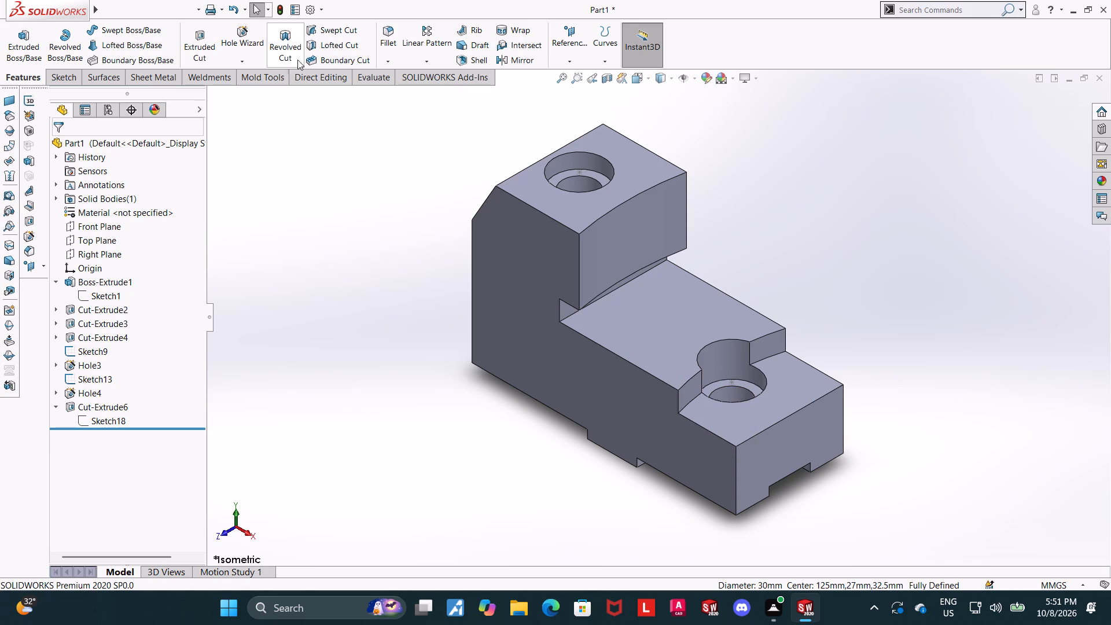
Measure the distance from the low step hole's centre to the block's end edge.
click(369, 76)
click(118, 35)
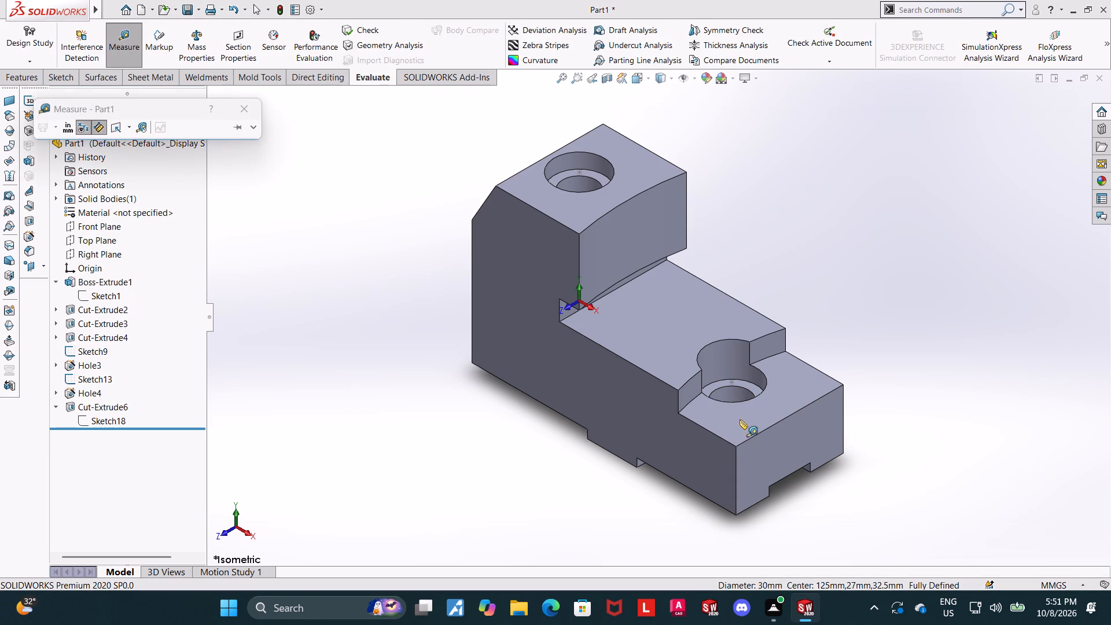
click(732, 383)
click(802, 406)
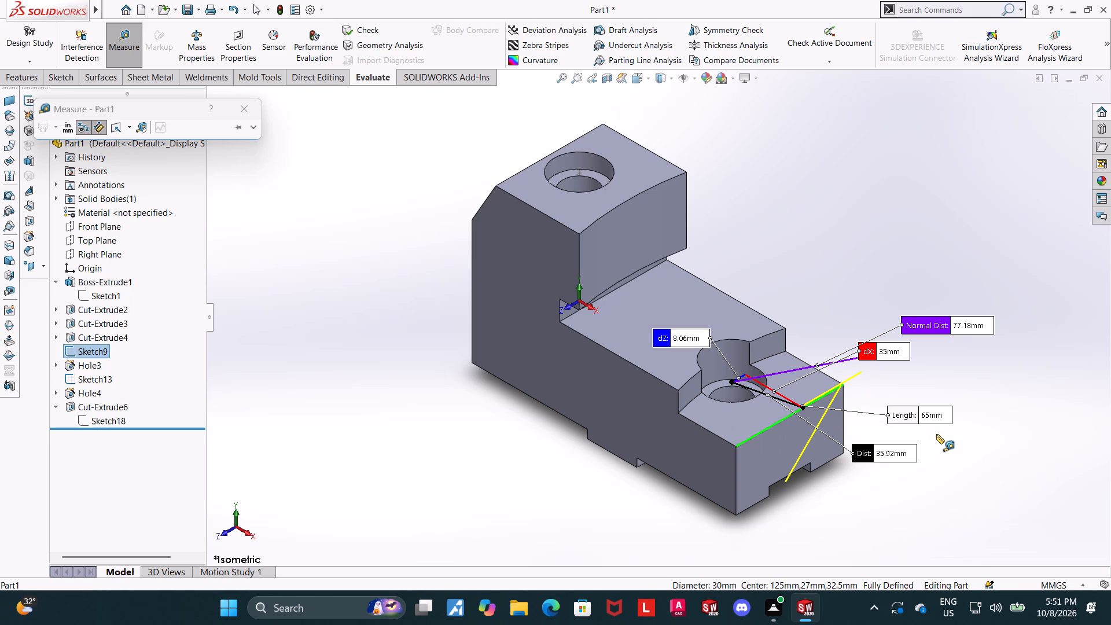
key(Escape)
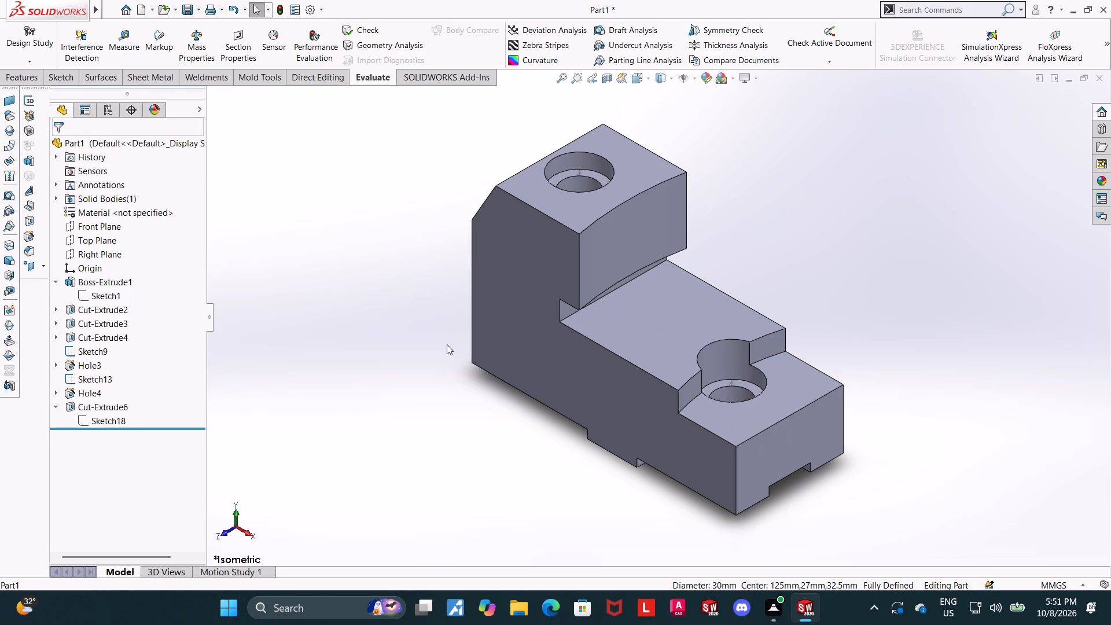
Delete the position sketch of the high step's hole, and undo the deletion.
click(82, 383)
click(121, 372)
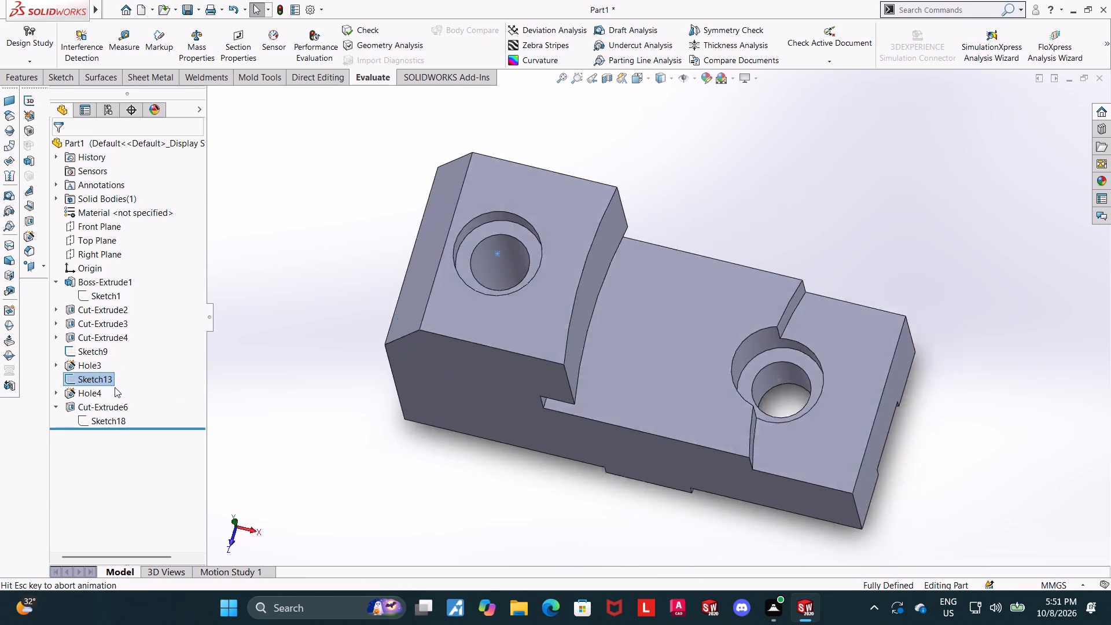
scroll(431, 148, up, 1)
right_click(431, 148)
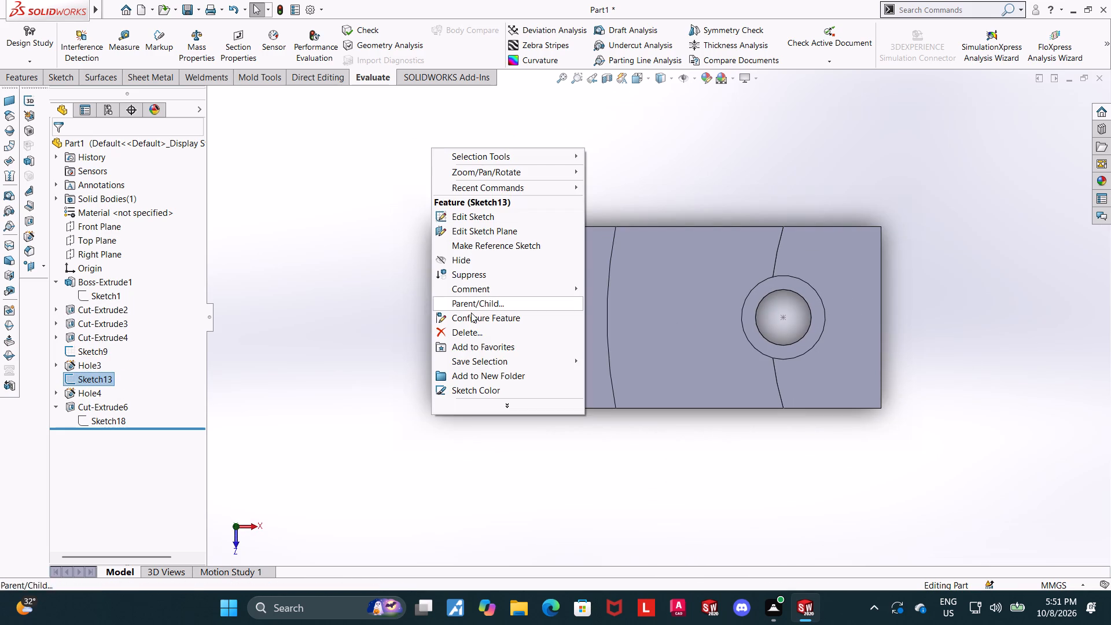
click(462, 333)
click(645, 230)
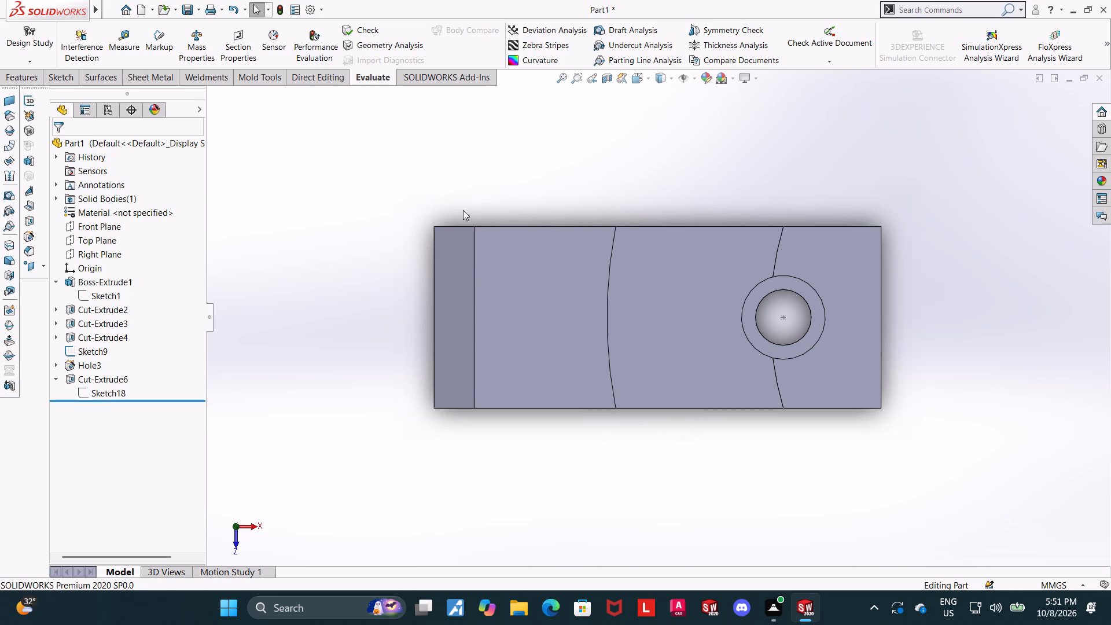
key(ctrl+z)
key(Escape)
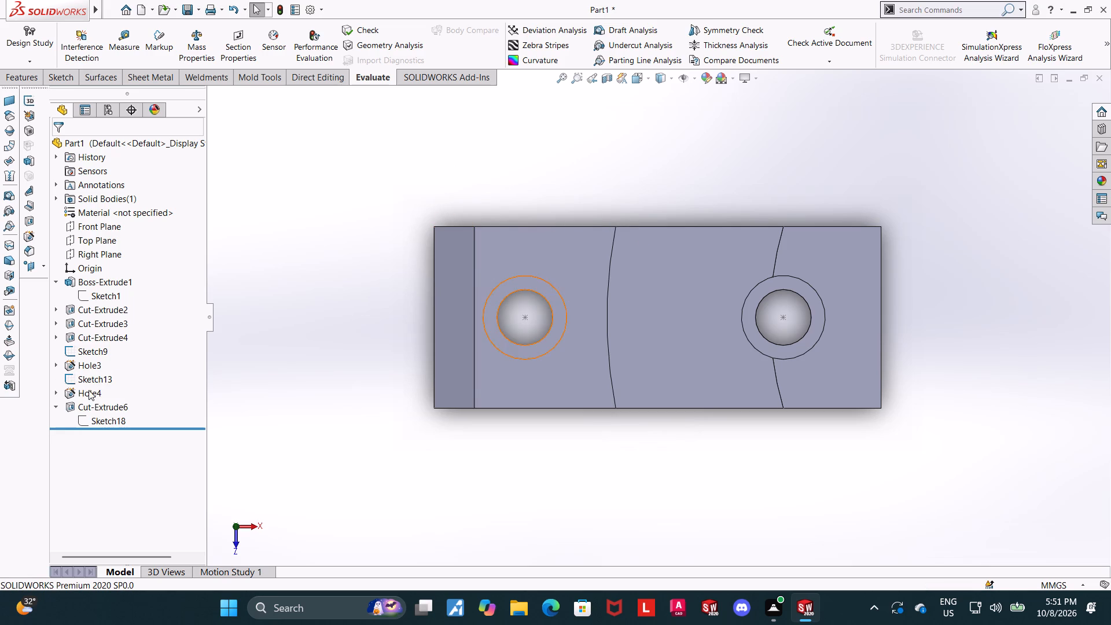
In the high step hole's position sketch, replace the dimension to the origin with a 90 mm spacing to the low hole's centre.
click(96, 374)
click(108, 340)
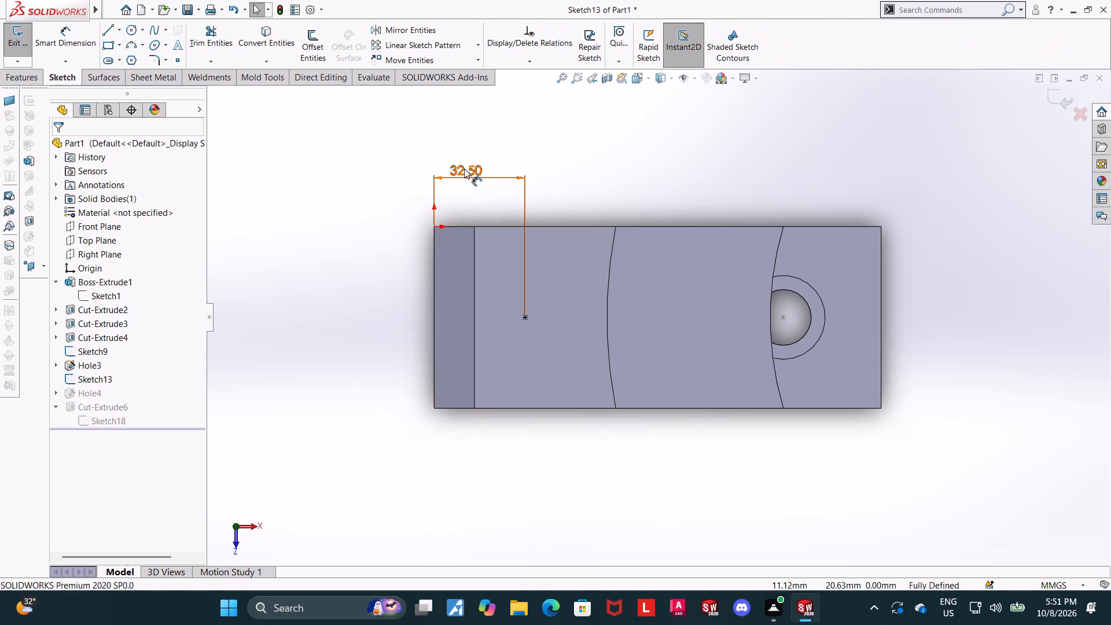
right_click(464, 168)
click(490, 316)
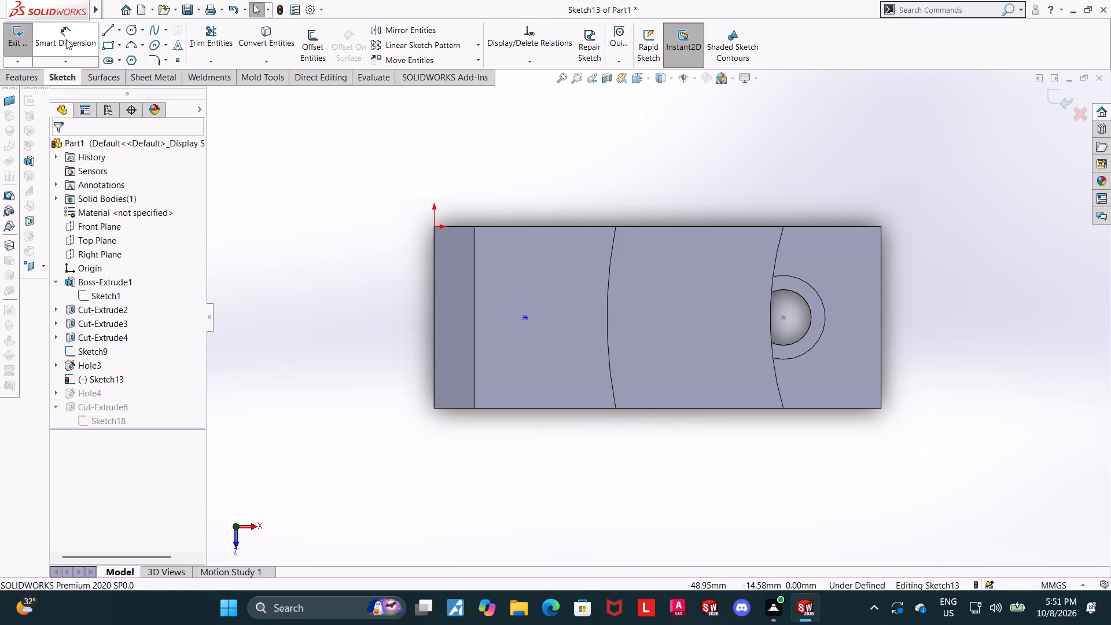
click(66, 39)
click(523, 318)
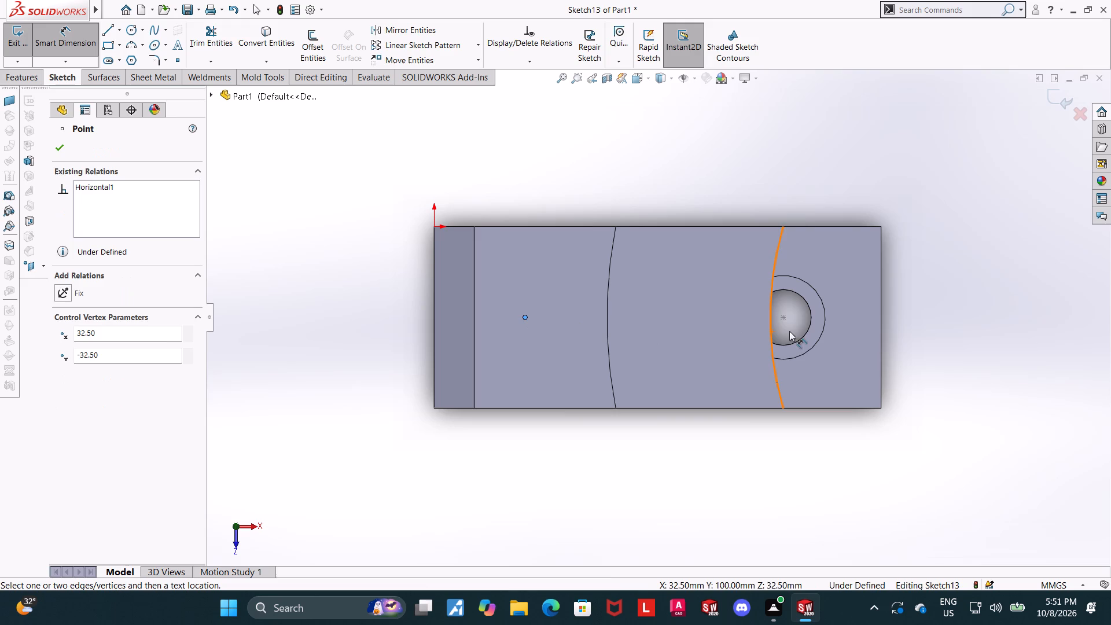
click(783, 320)
click(657, 162)
text(90)
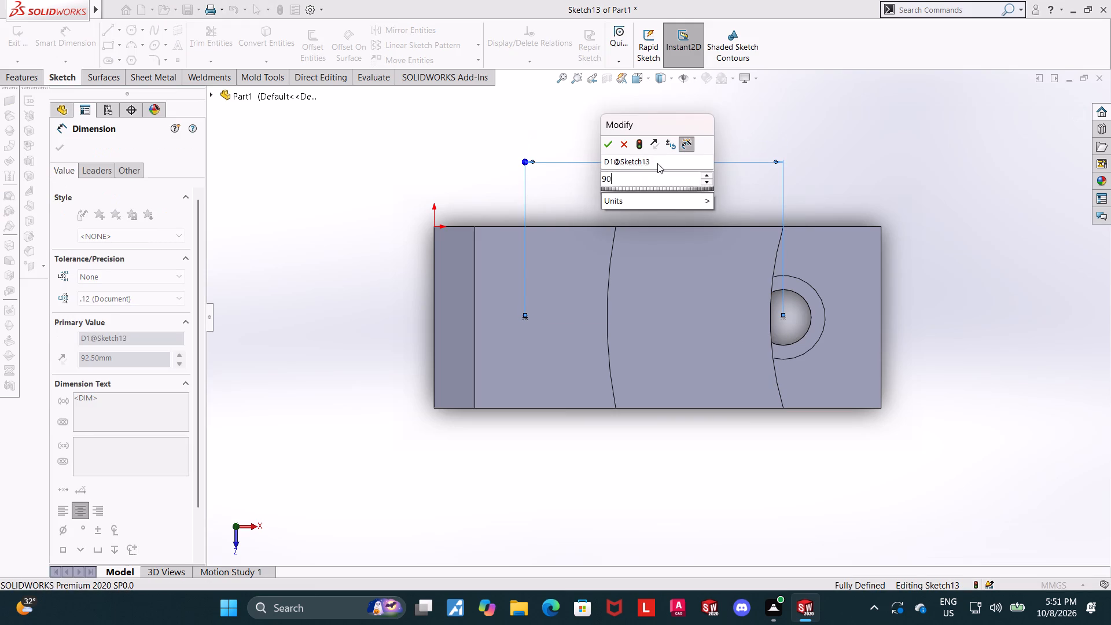
key(Return)
click(1051, 98)
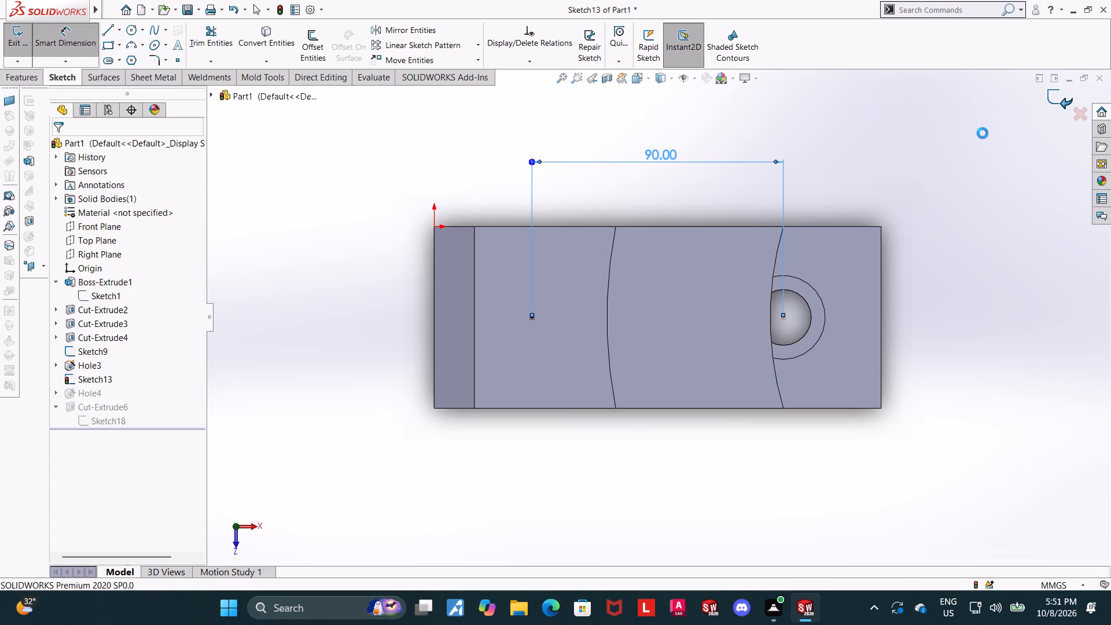
scroll(943, 137, up, 2)
middle_drag(862, 240, 814, 104)
key(ctrl+7)
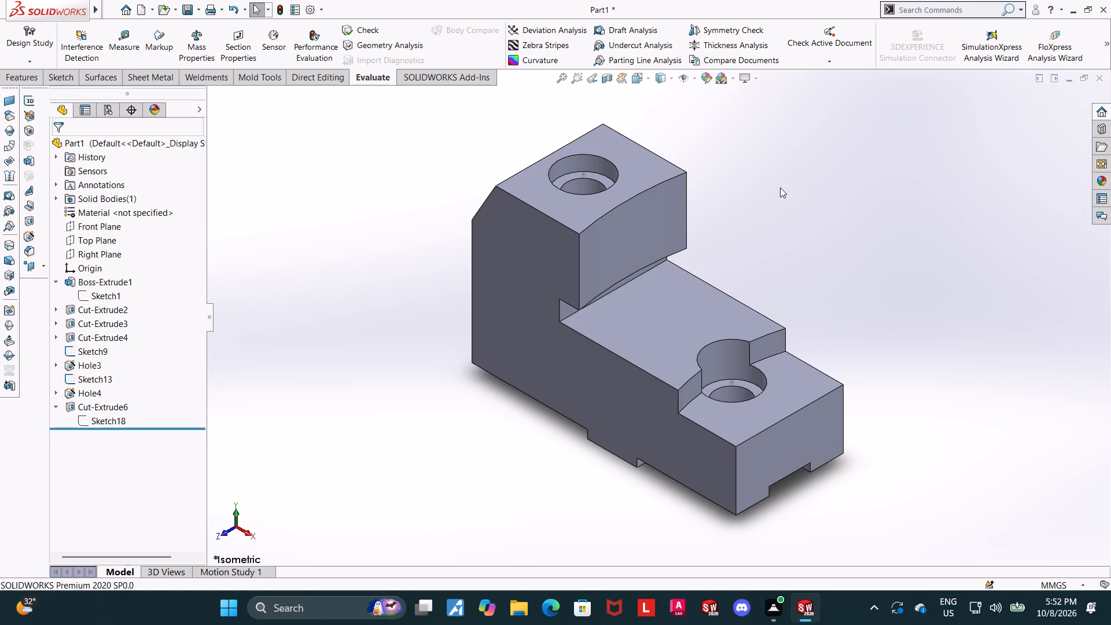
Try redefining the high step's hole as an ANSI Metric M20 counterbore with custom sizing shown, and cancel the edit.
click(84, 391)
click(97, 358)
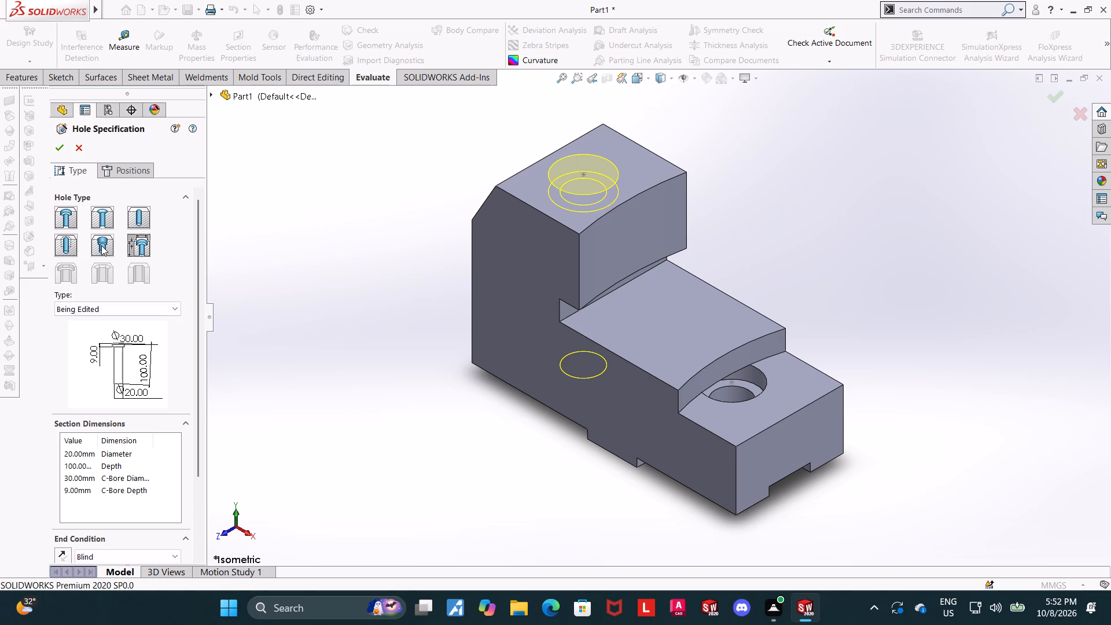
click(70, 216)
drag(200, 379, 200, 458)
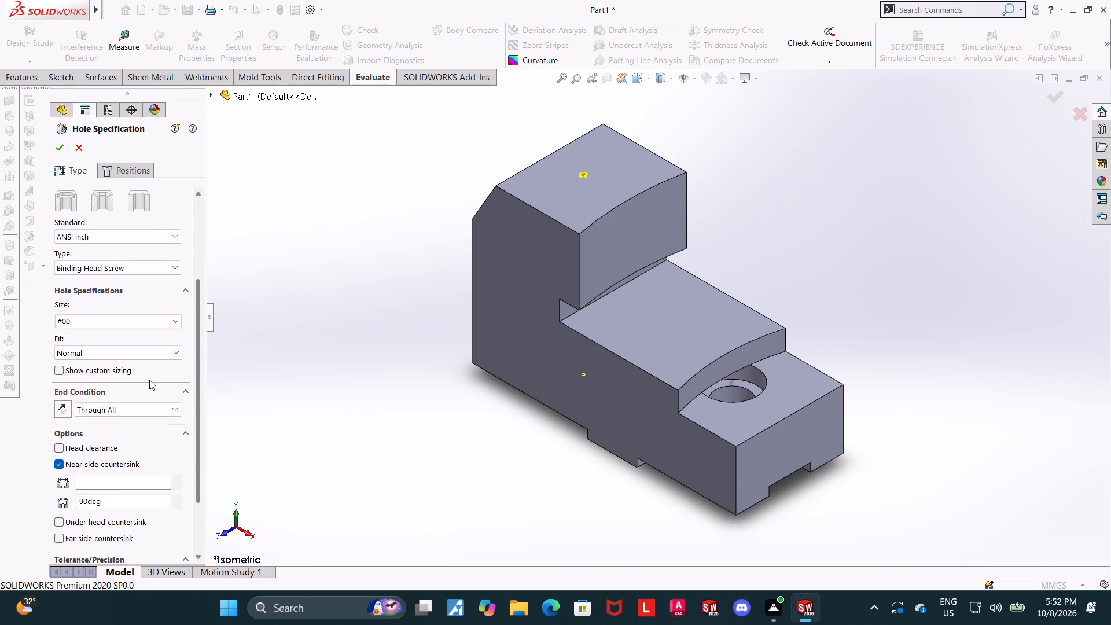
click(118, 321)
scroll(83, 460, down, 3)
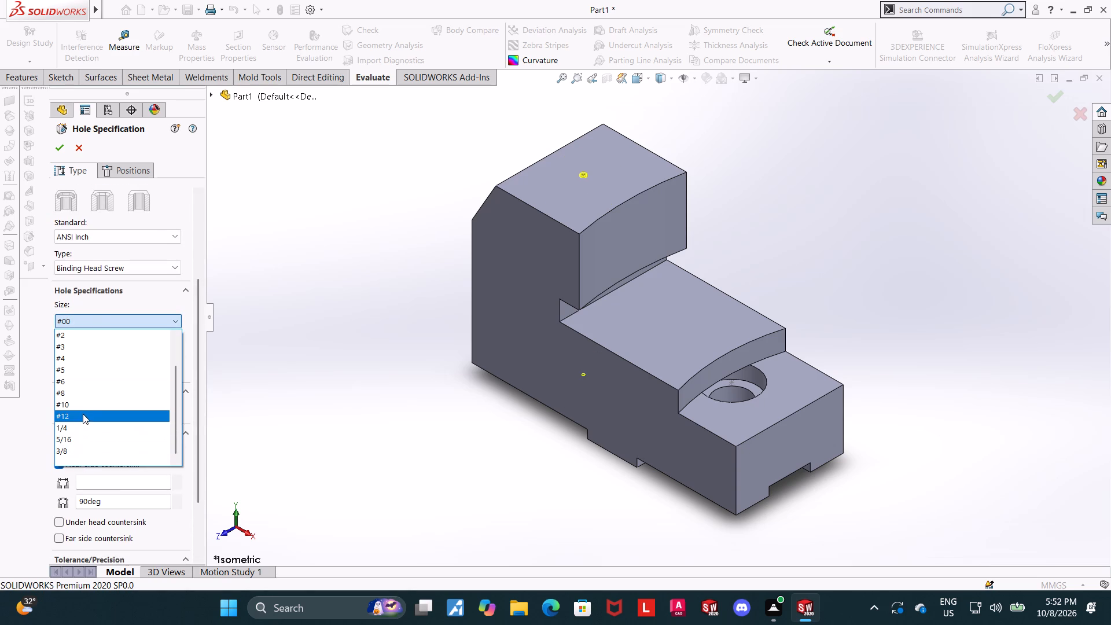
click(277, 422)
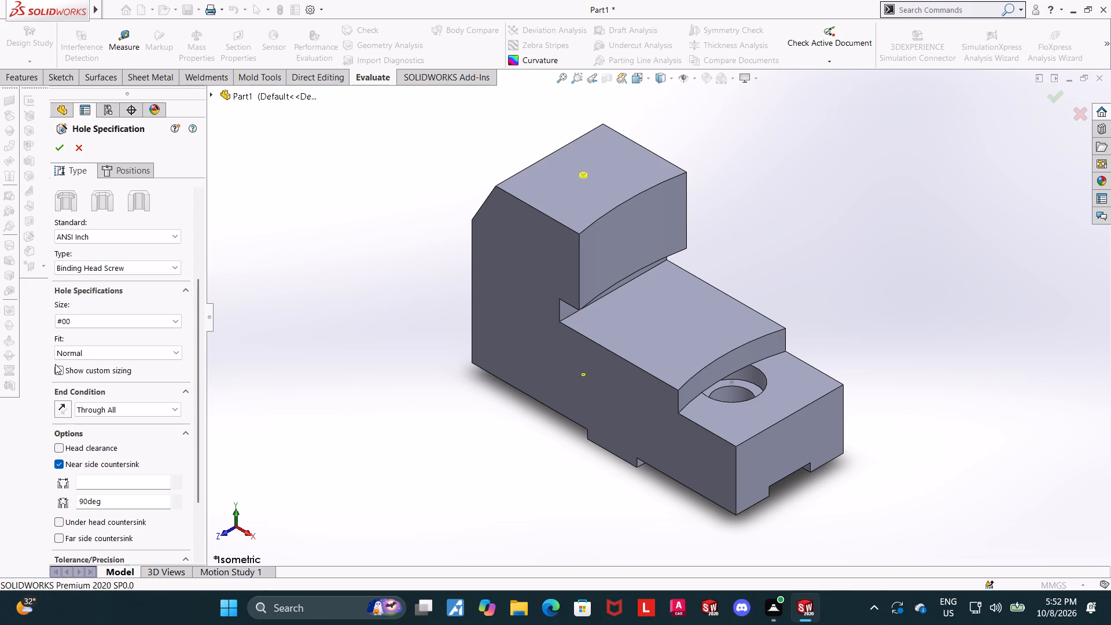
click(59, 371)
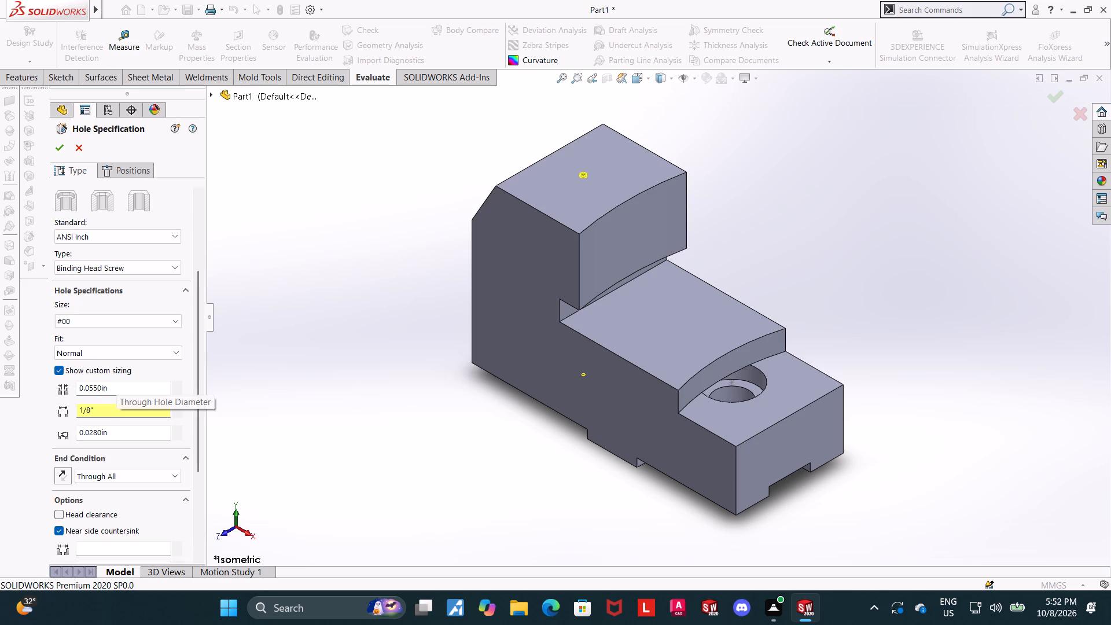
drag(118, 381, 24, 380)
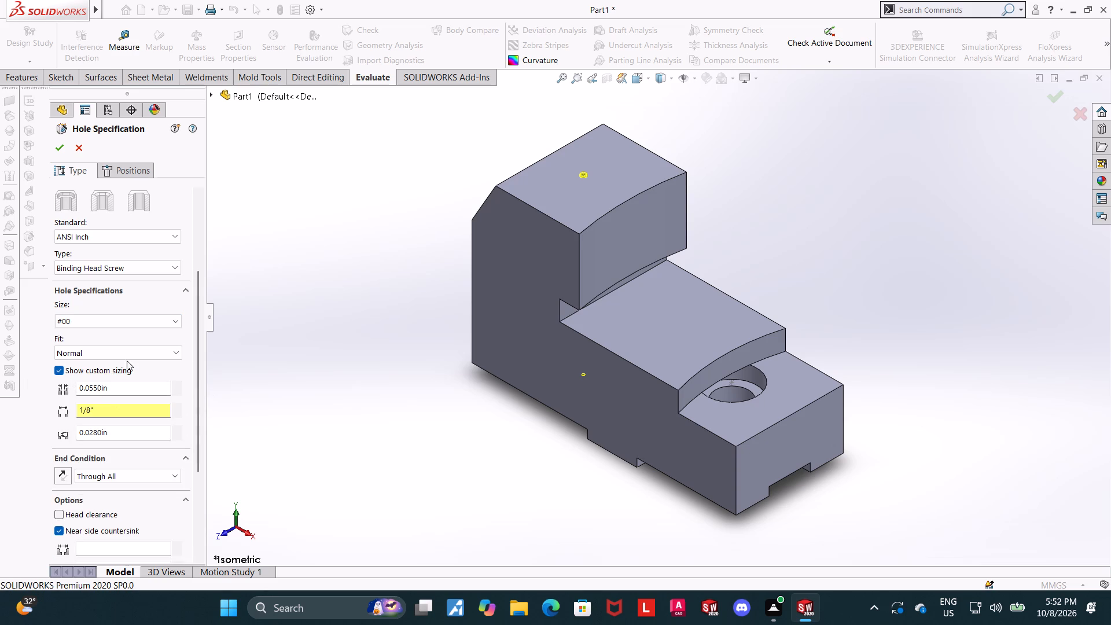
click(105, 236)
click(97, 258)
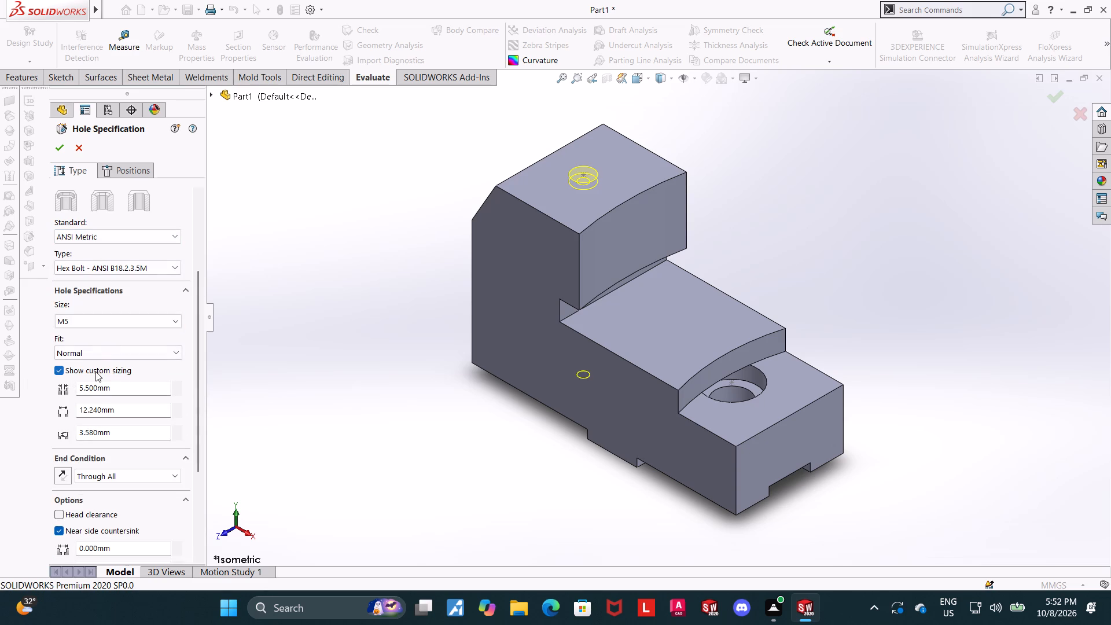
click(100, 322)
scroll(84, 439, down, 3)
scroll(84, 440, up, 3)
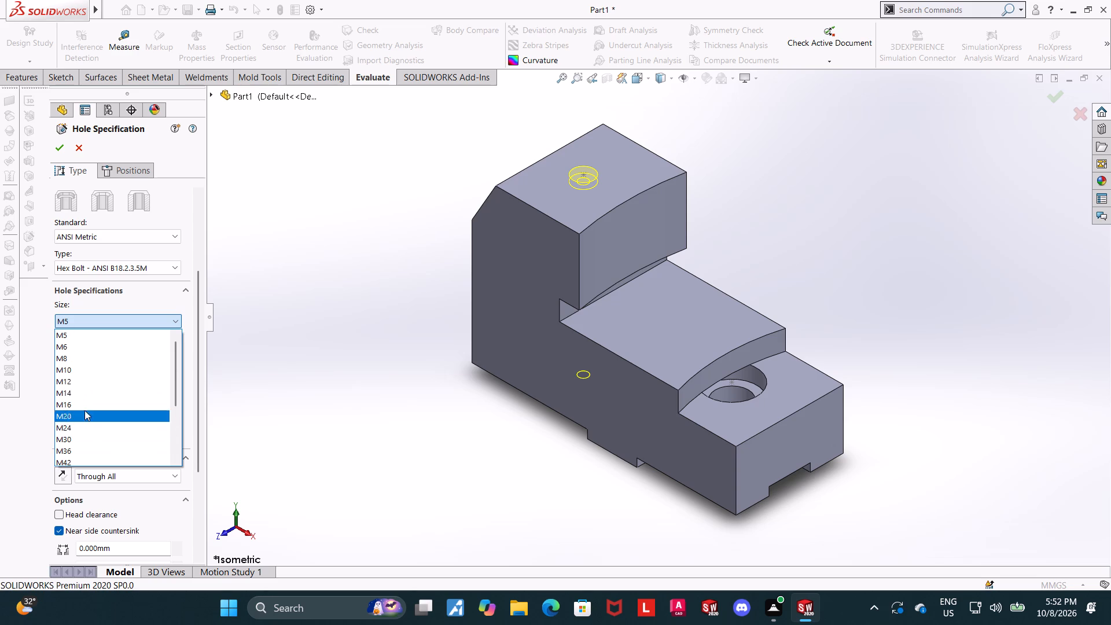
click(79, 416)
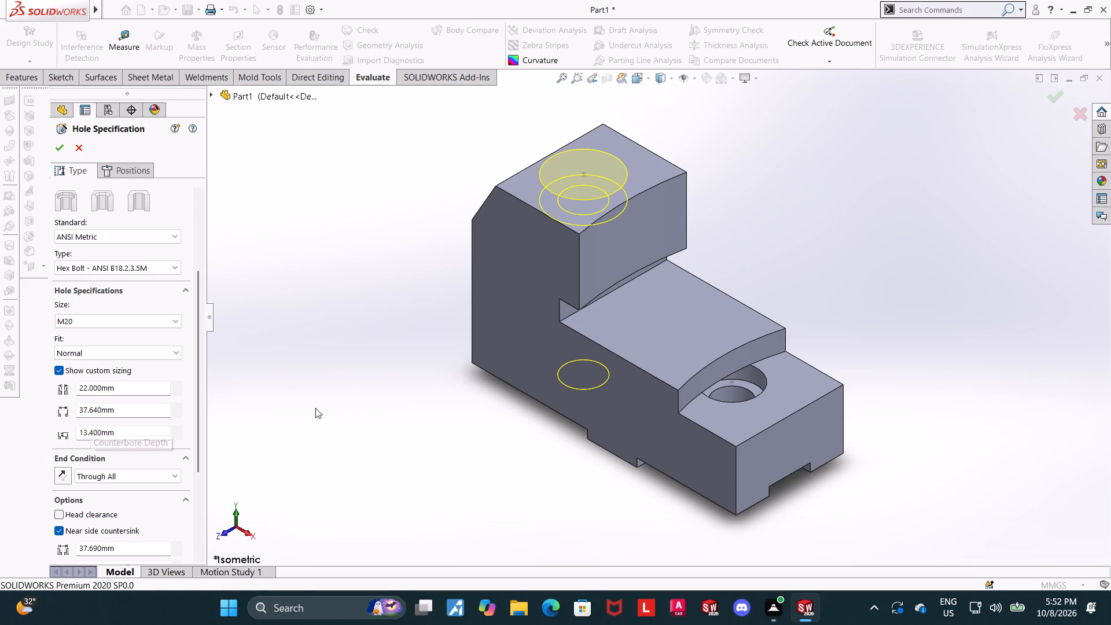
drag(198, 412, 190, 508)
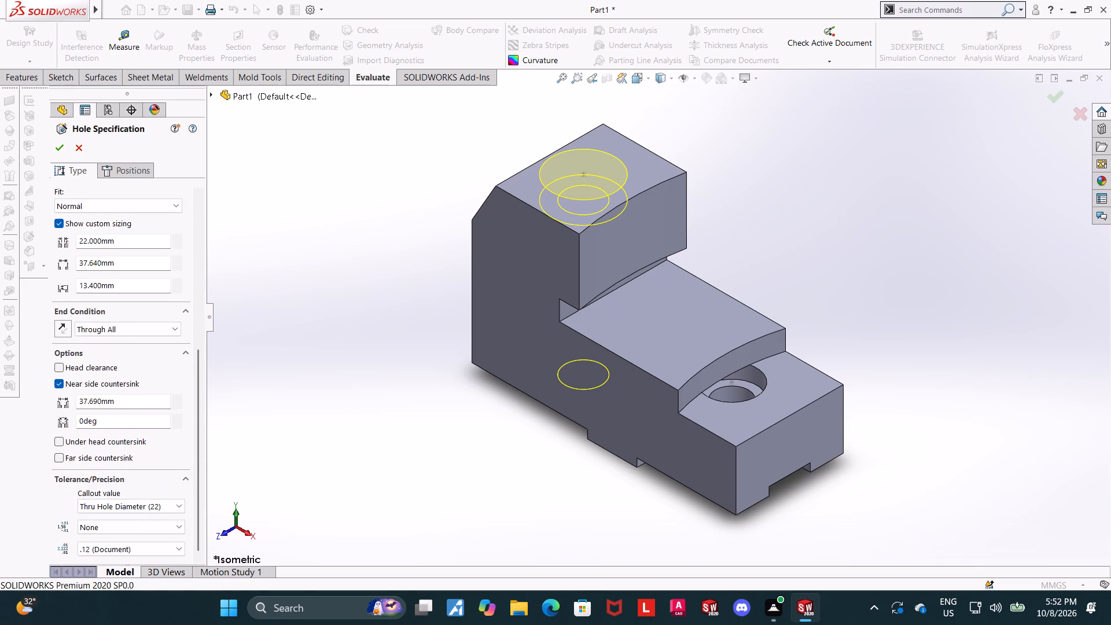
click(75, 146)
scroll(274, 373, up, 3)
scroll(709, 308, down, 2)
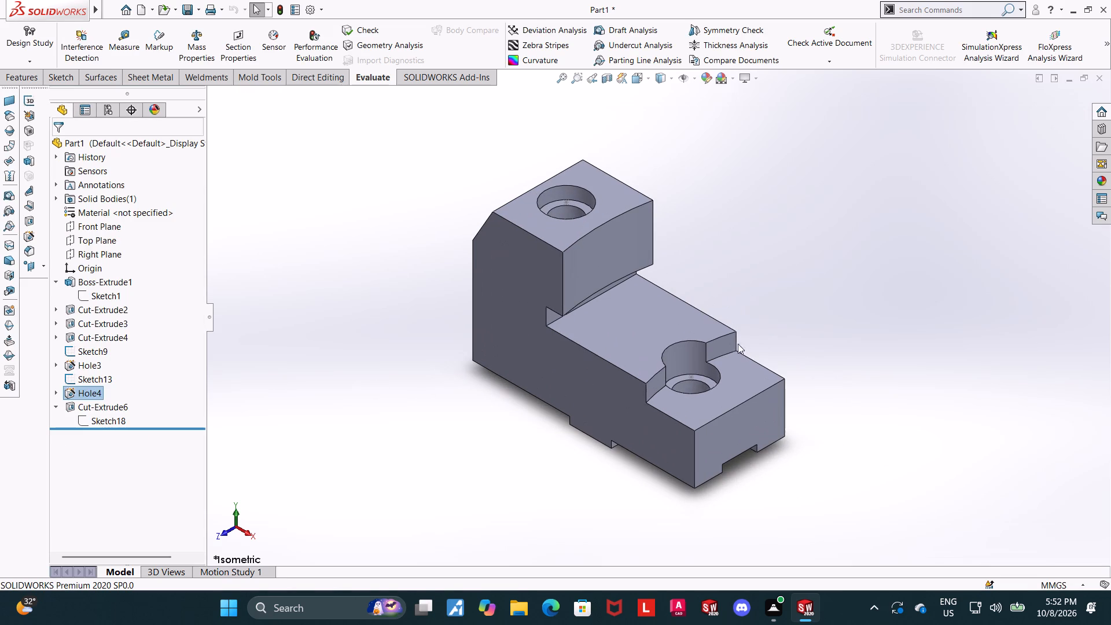
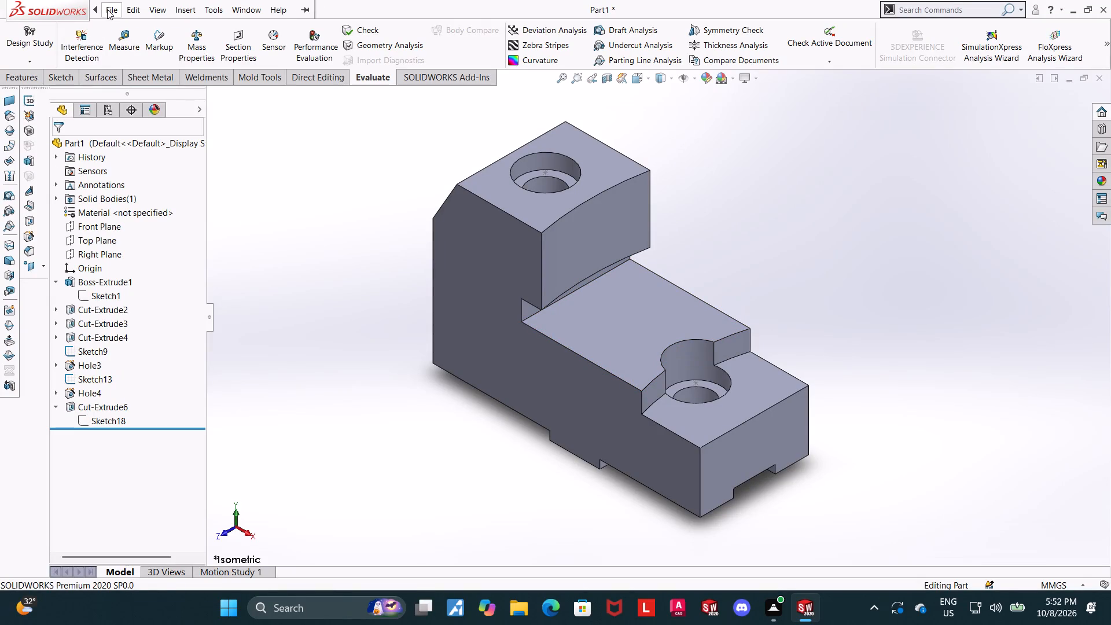
Save the part in the Downloads folder as "stepped multi tier guide block".
click(152, 157)
text(stepped mul6ti)
key(BackSpace)
key(BackSpace)
key(BackSpace)
text(ti tier guide block)
key(space)
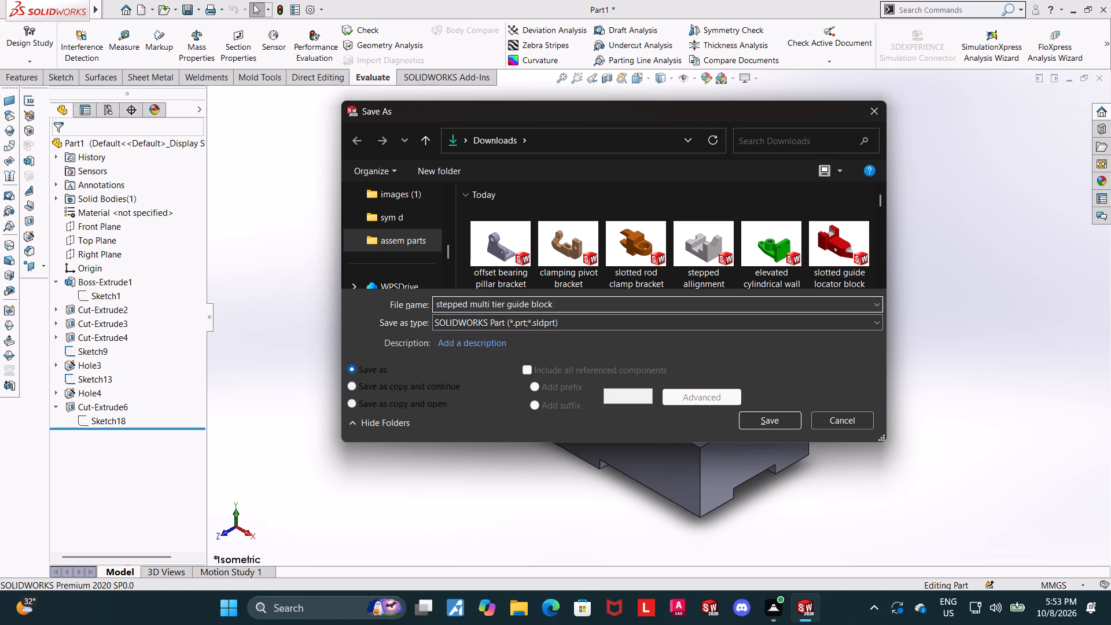
click(757, 421)
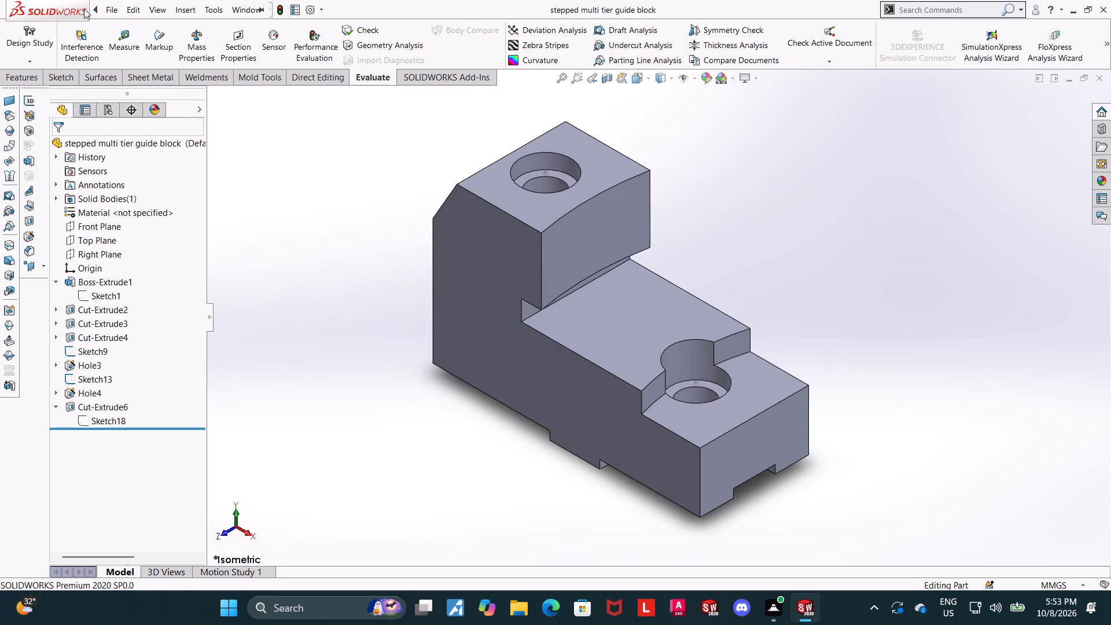
Save a PDF copy of the part in Downloads under the same name, "stepped multi tier guide block".
click(137, 162)
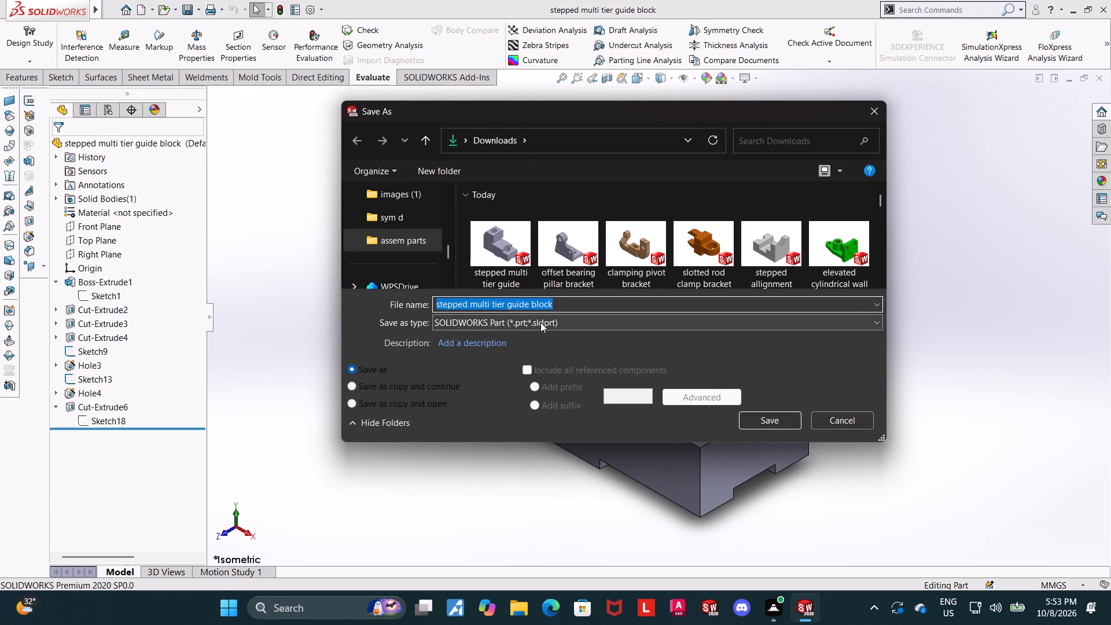
click(540, 322)
click(615, 85)
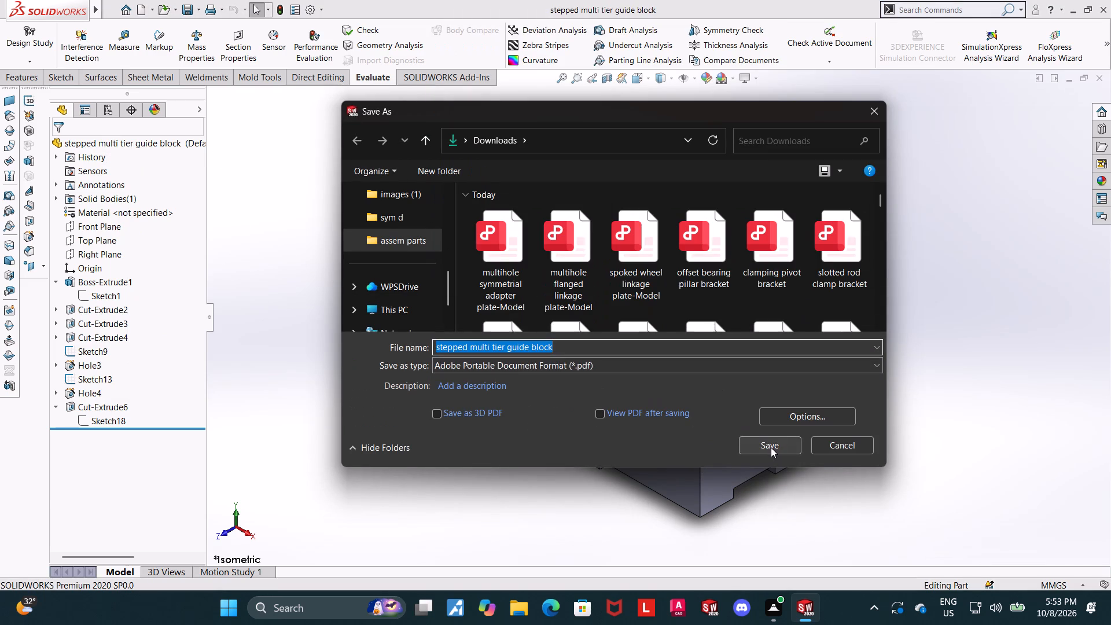
click(771, 446)
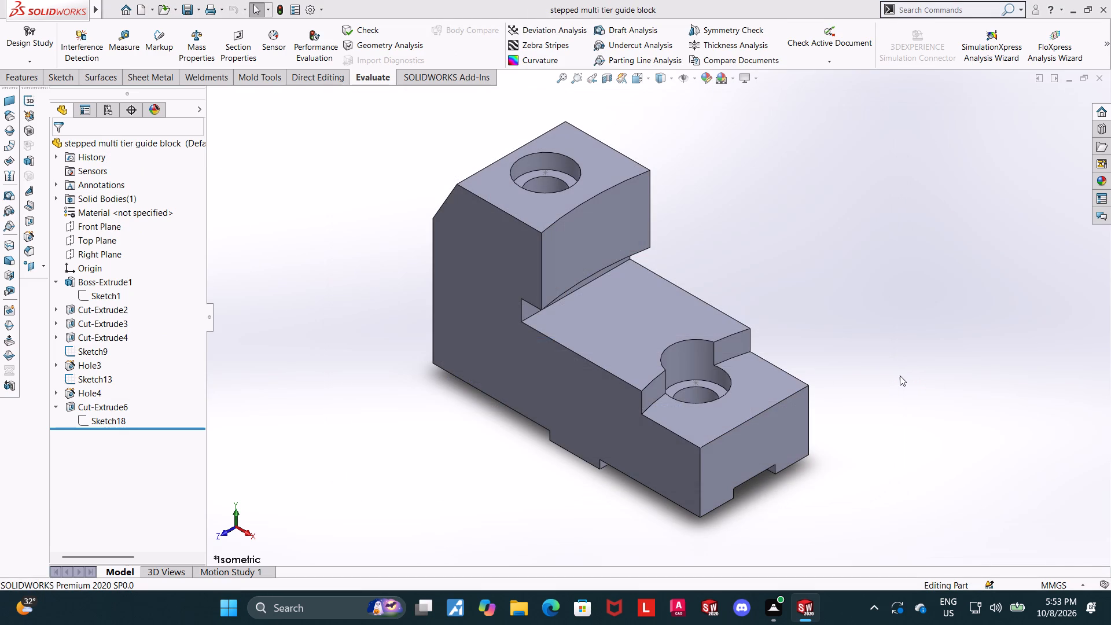